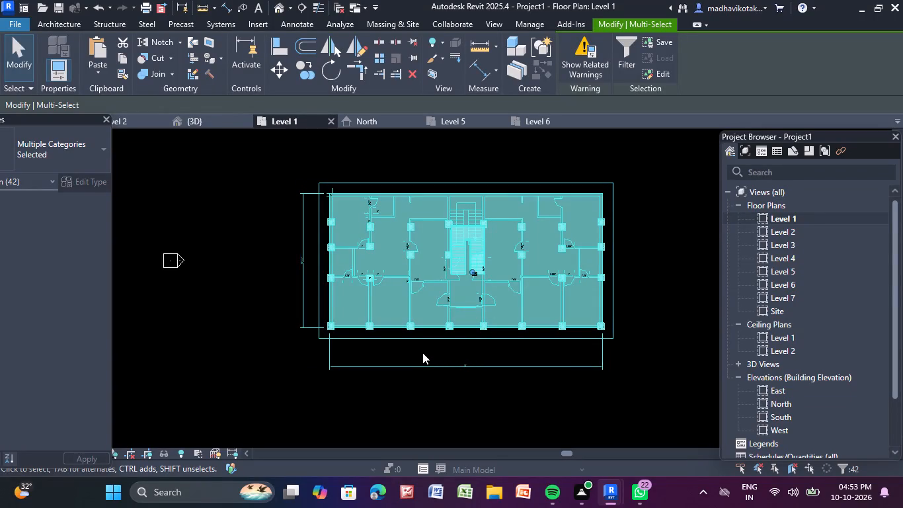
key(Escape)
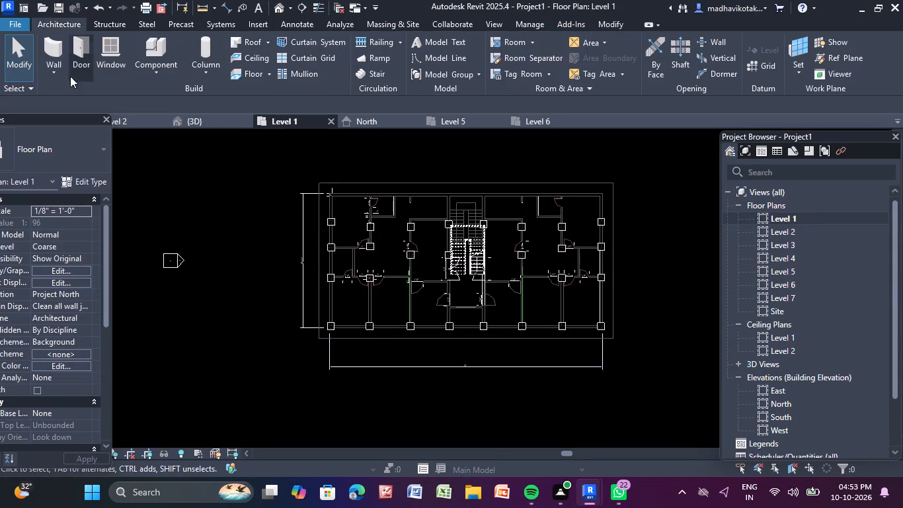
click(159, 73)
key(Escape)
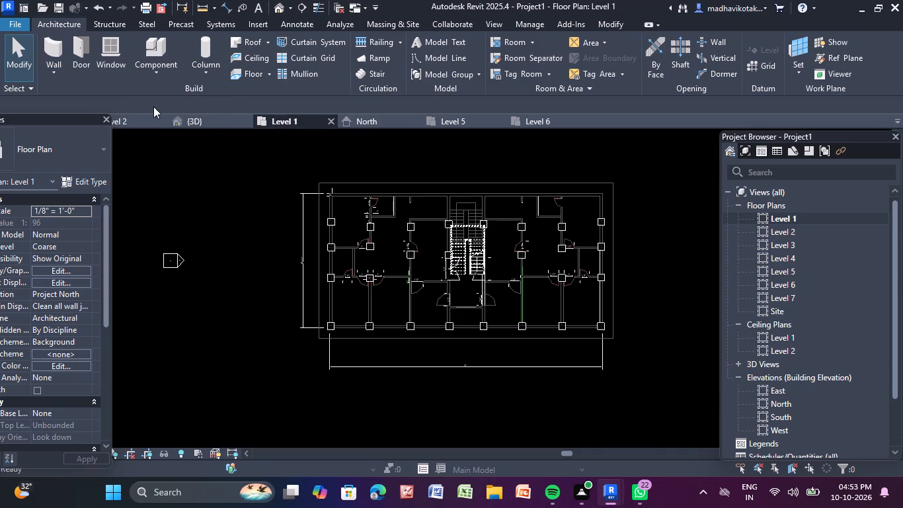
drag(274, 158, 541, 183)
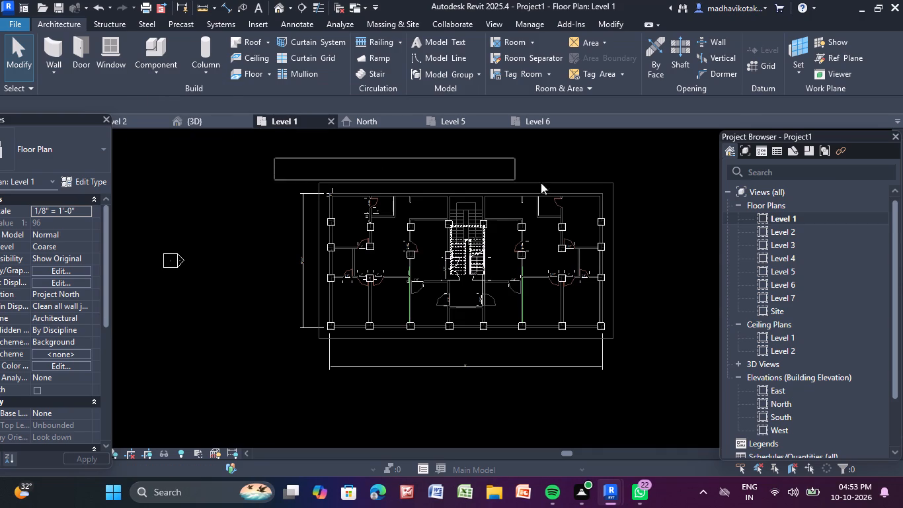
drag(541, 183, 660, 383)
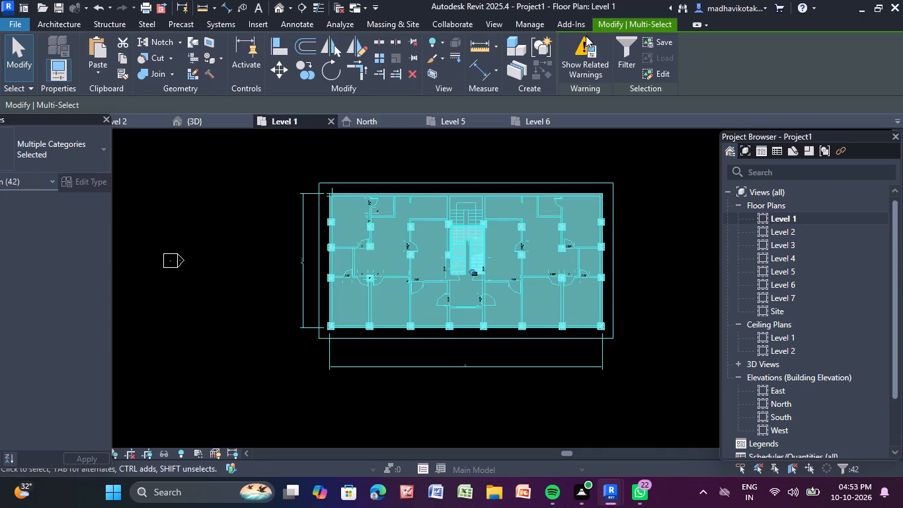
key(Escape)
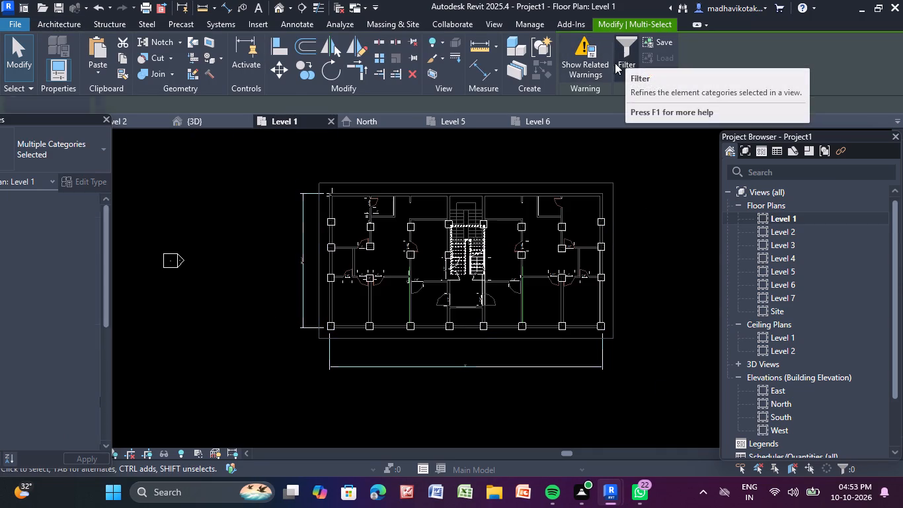
Open the Level 2 floor plan with the whole building in view.
double_click(786, 232)
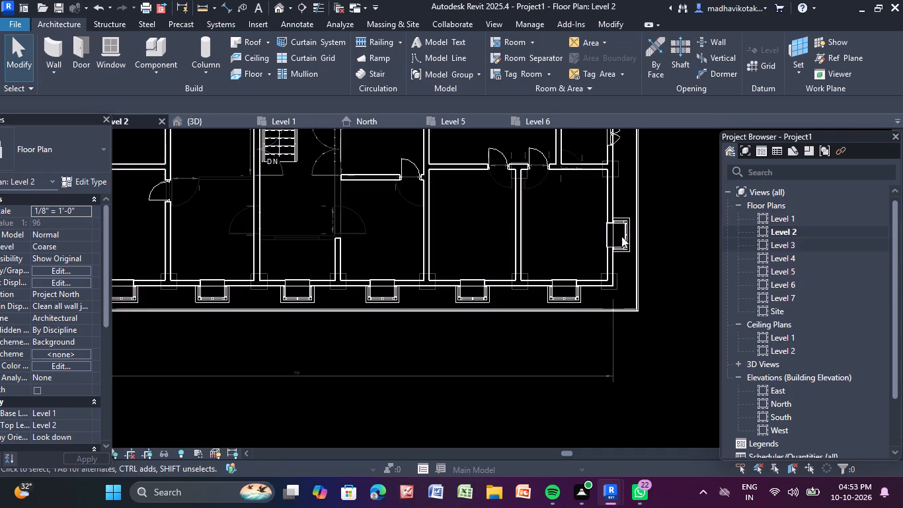
scroll(505, 207, down, 6)
middle_drag(505, 207, 523, 357)
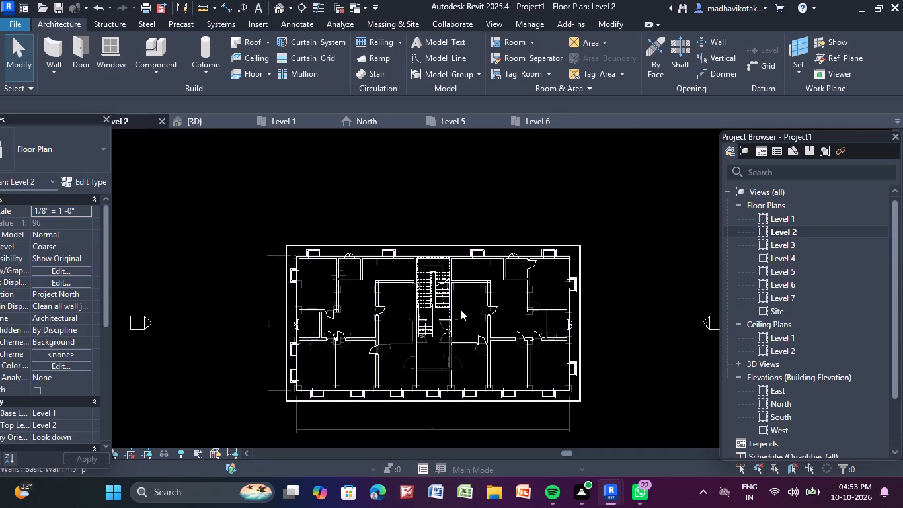
middle_drag(460, 309, 449, 273)
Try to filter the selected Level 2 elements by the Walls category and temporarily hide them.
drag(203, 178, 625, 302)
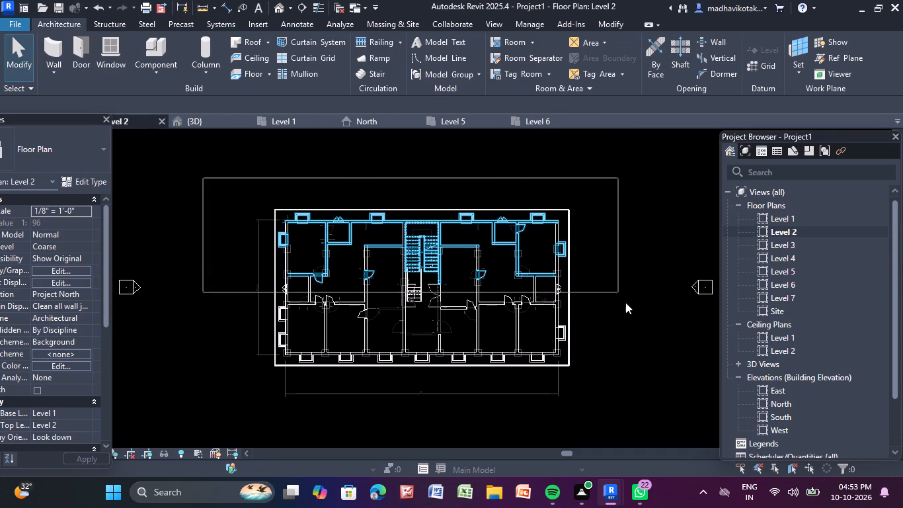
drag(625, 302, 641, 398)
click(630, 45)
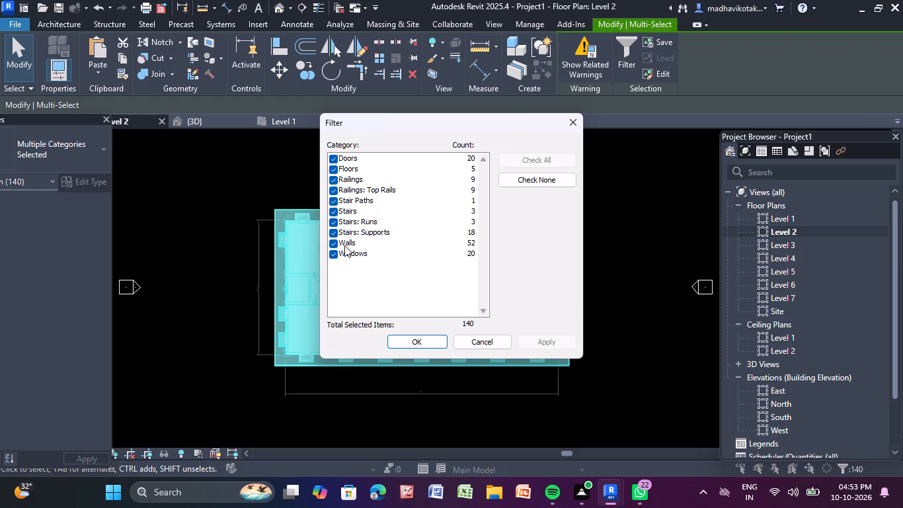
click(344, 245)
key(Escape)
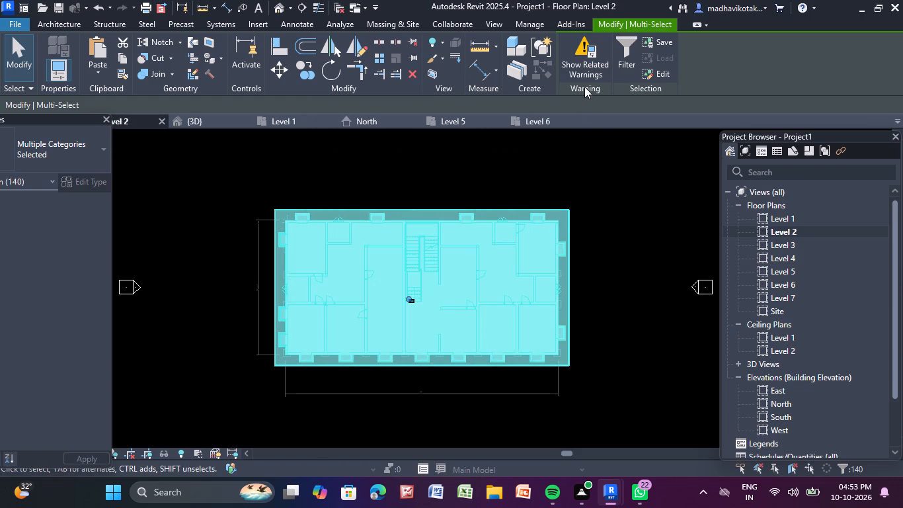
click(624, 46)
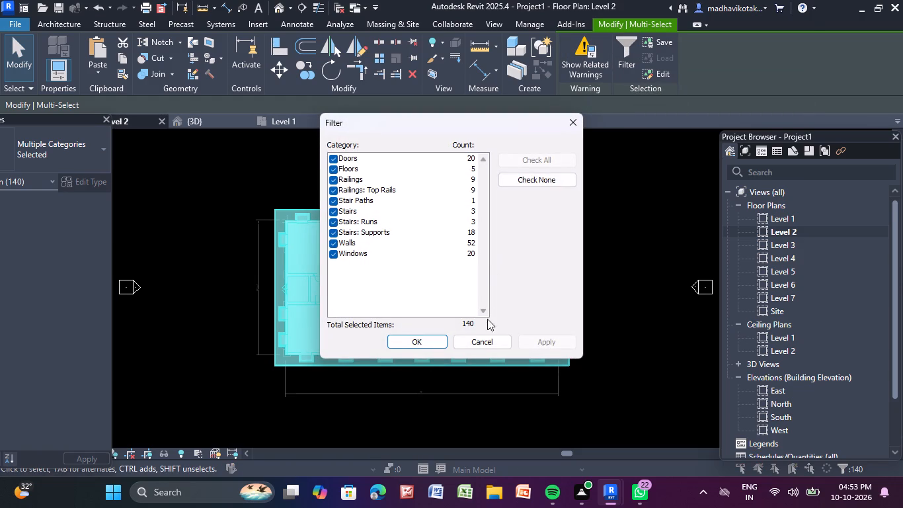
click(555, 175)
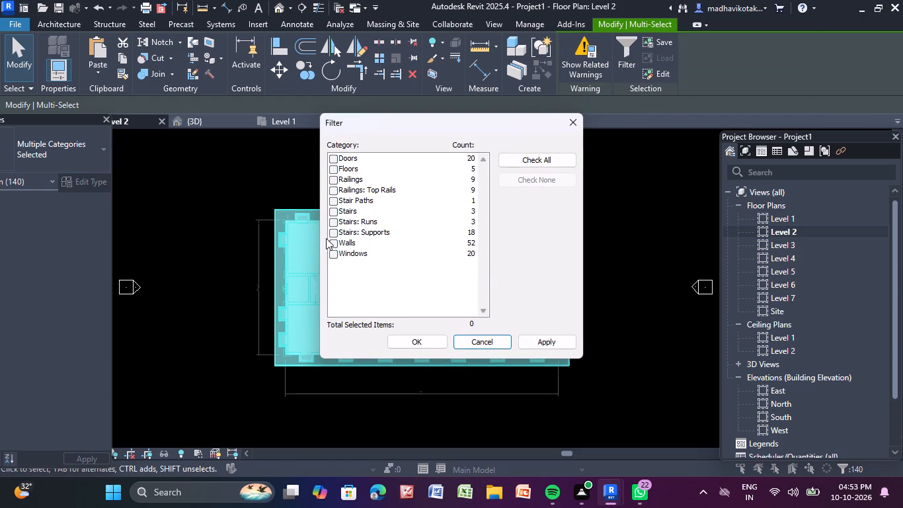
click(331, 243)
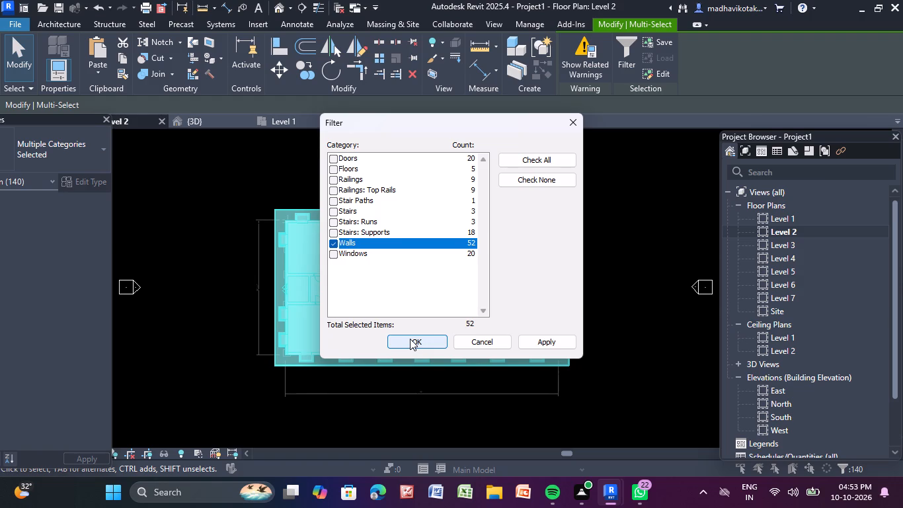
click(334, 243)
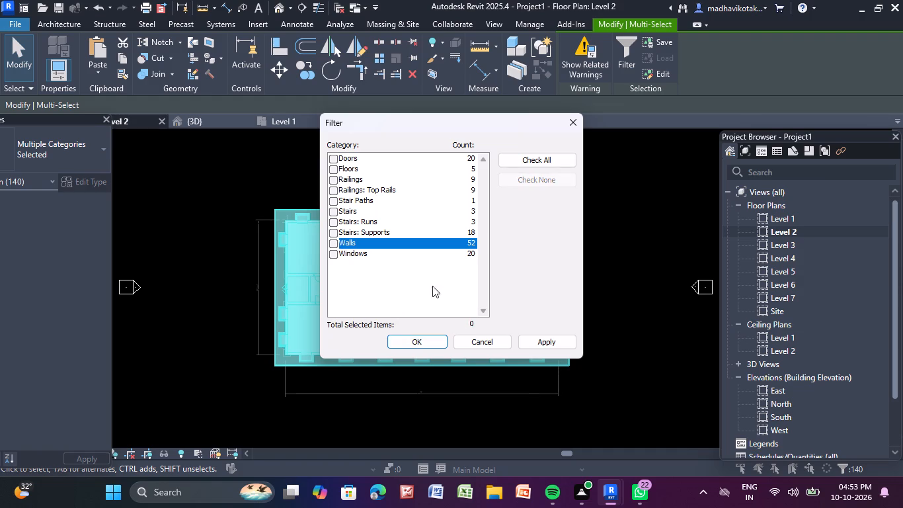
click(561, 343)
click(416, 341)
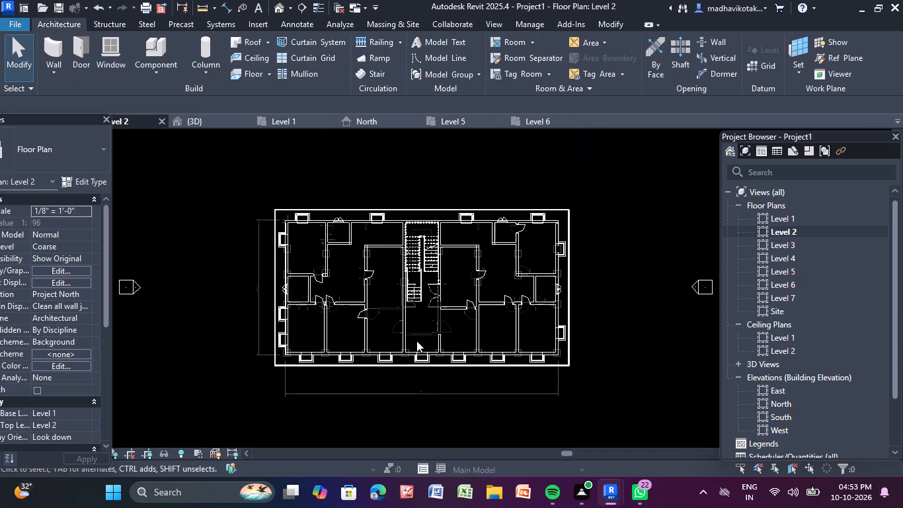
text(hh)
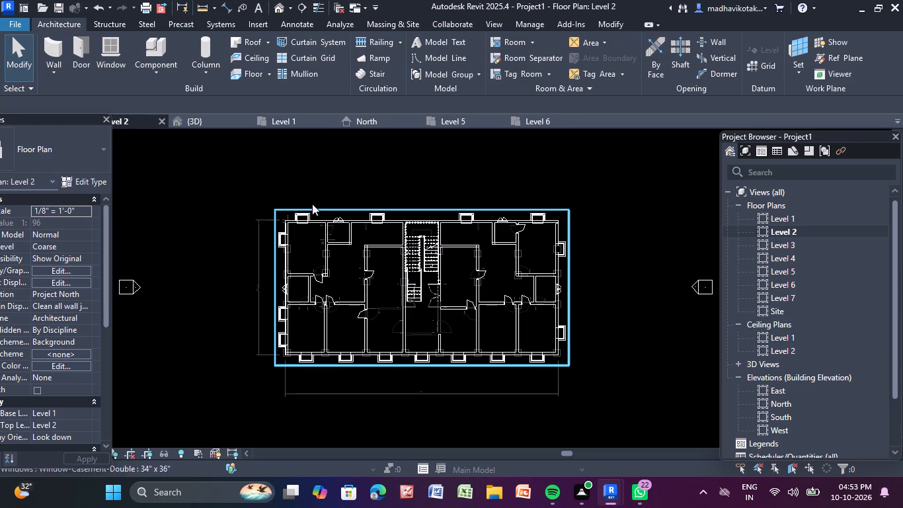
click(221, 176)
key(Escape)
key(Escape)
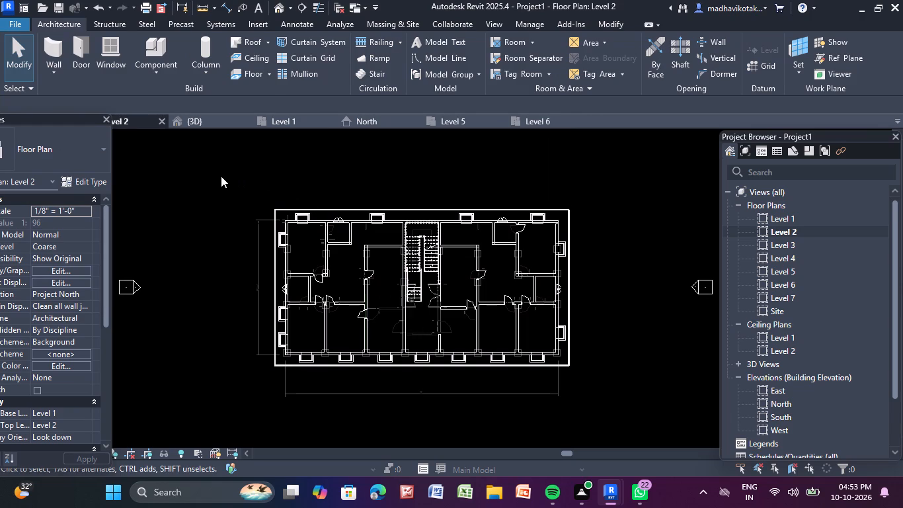
Select the whole Level 2 plan, filter out Walls, and temporarily hide the remaining selected elements.
scroll(221, 176, down, 3)
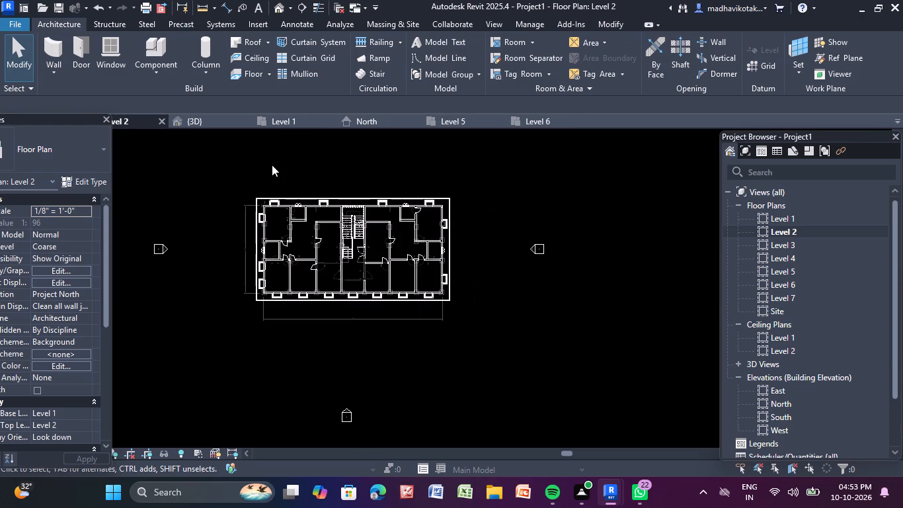
middle_click(235, 341)
drag(192, 349, 434, 172)
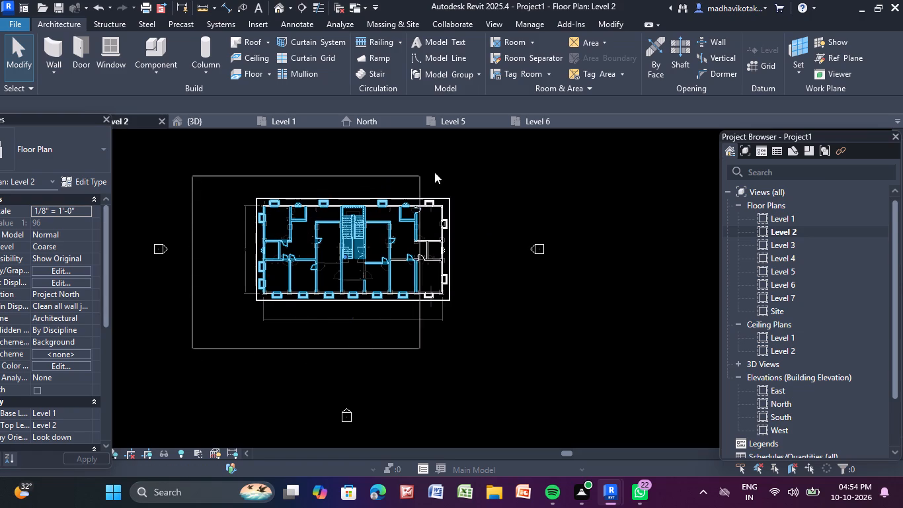
drag(434, 172, 483, 169)
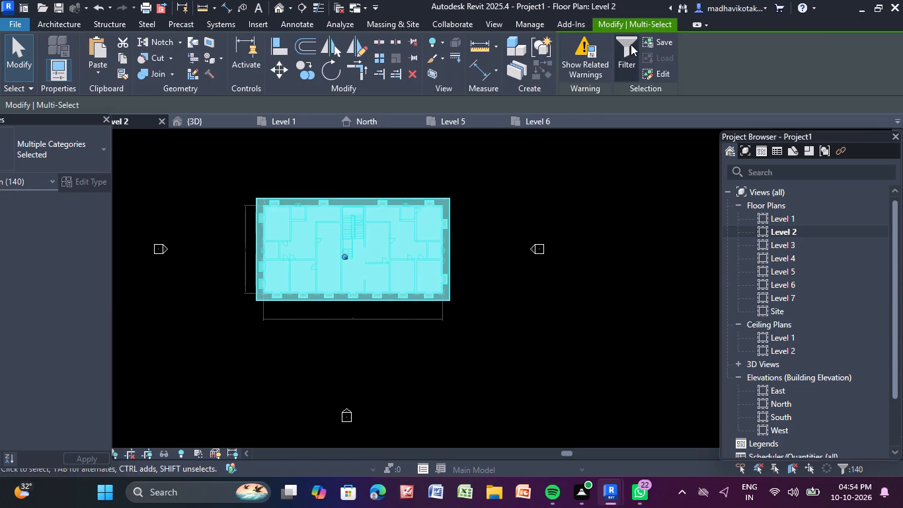
click(631, 41)
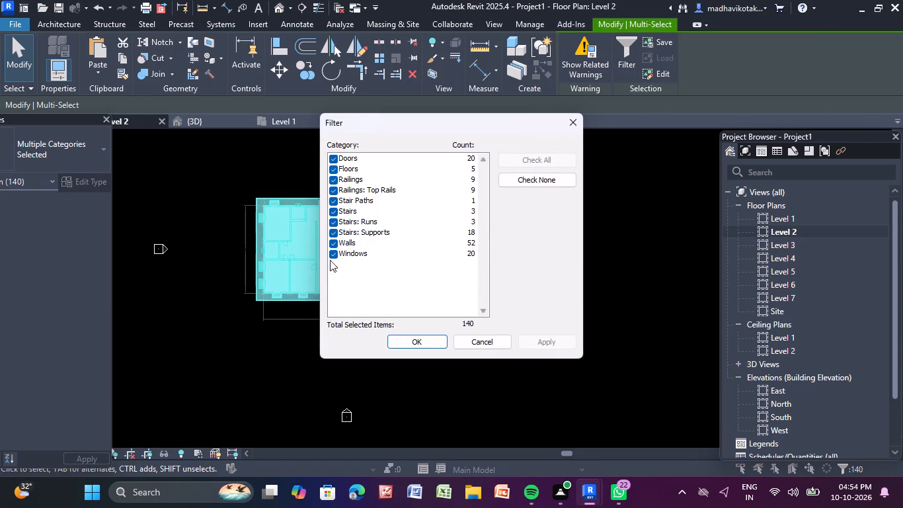
click(332, 245)
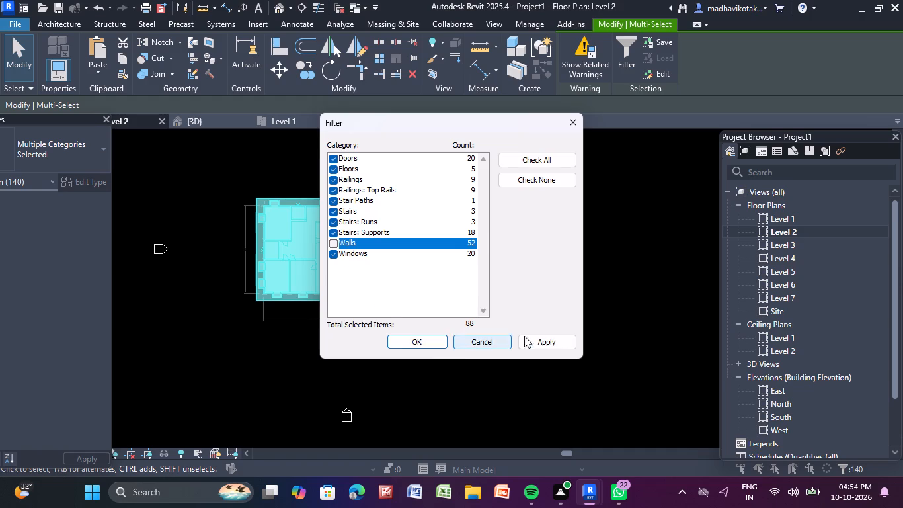
click(535, 338)
click(412, 339)
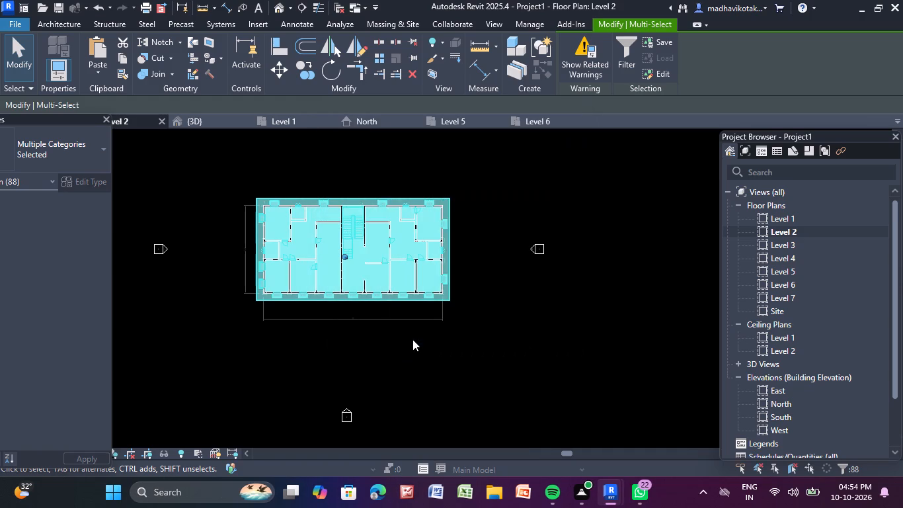
text(hh)
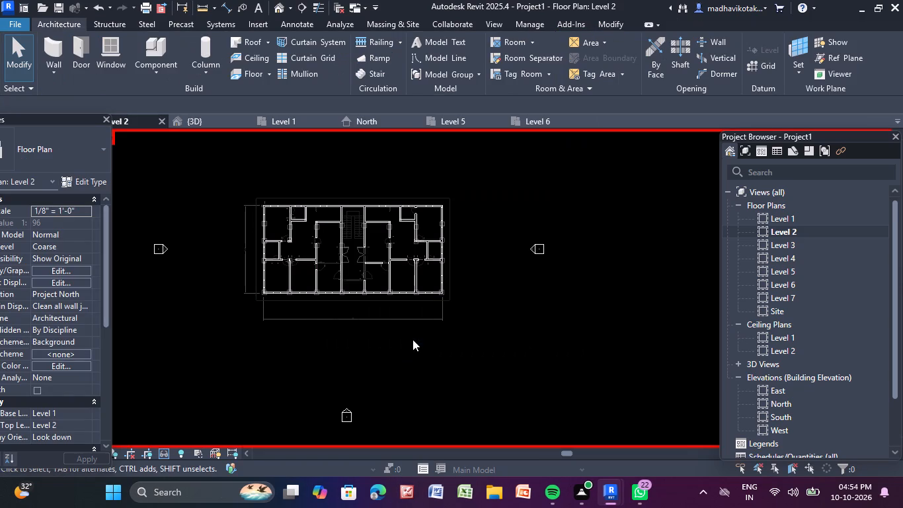
Create an in-place model in the Generic Models category with the name Generic Models 1.
scroll(353, 211, up, 7)
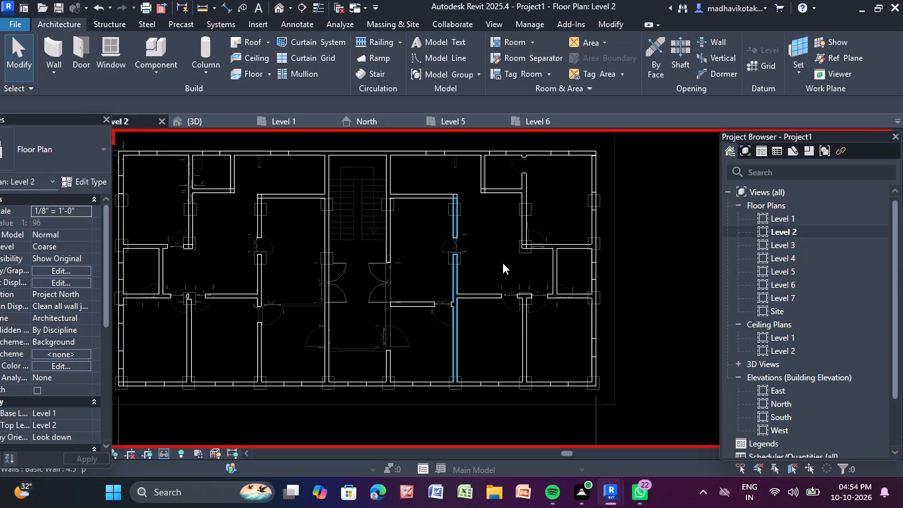
scroll(502, 263, down, 2)
scroll(380, 253, down, 3)
scroll(312, 294, down, 1)
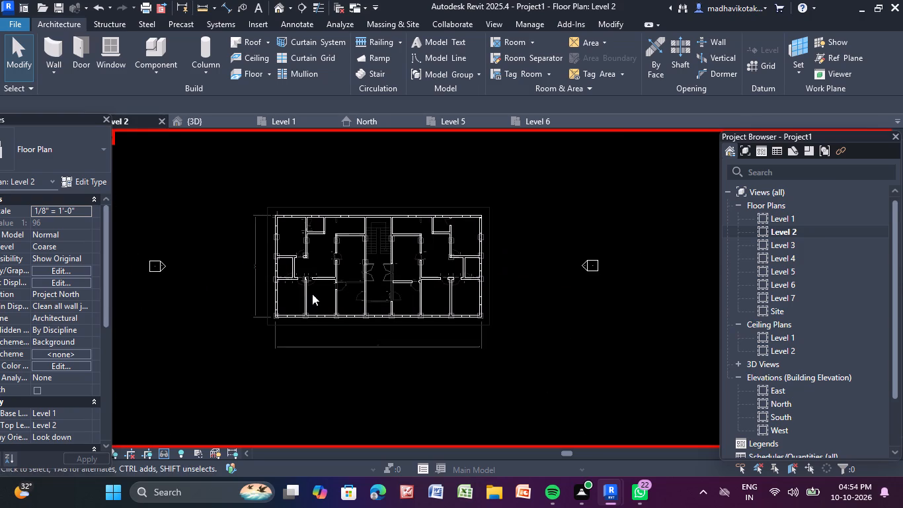
click(155, 73)
click(175, 128)
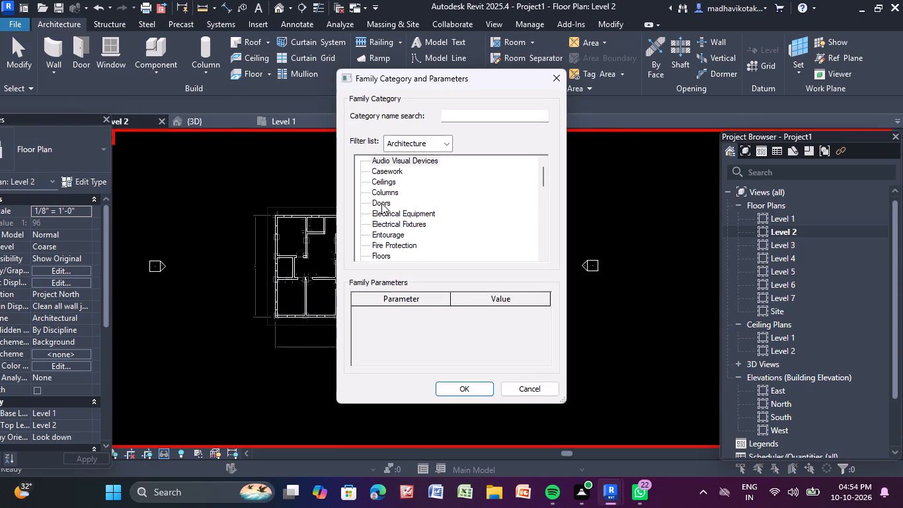
scroll(384, 220, down, 7)
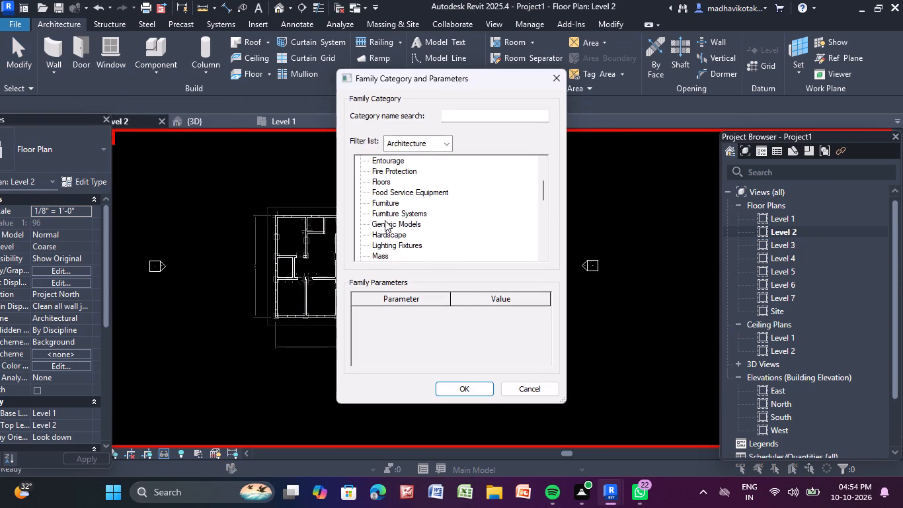
scroll(385, 218, up, 1)
click(399, 233)
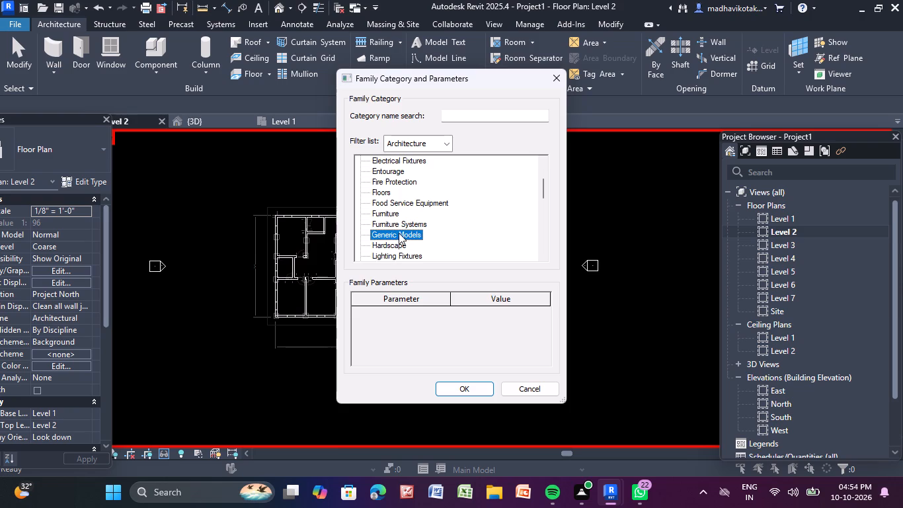
click(458, 386)
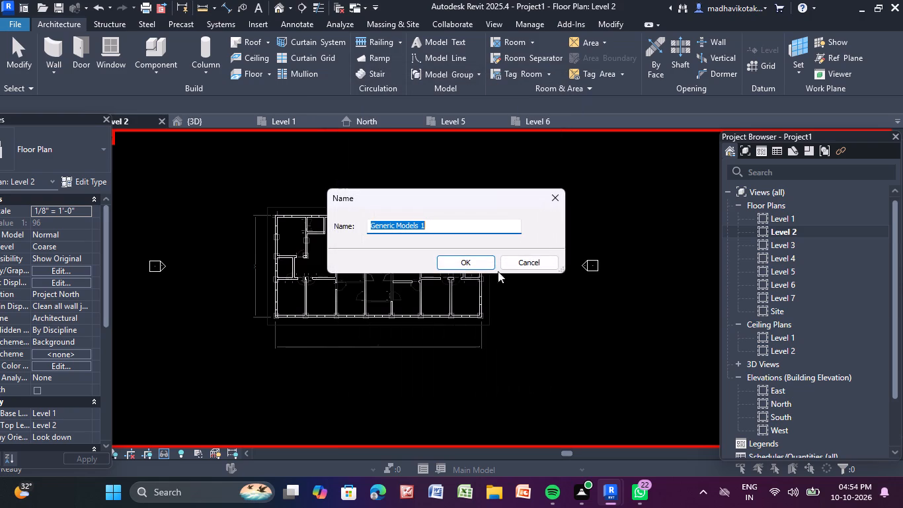
click(479, 264)
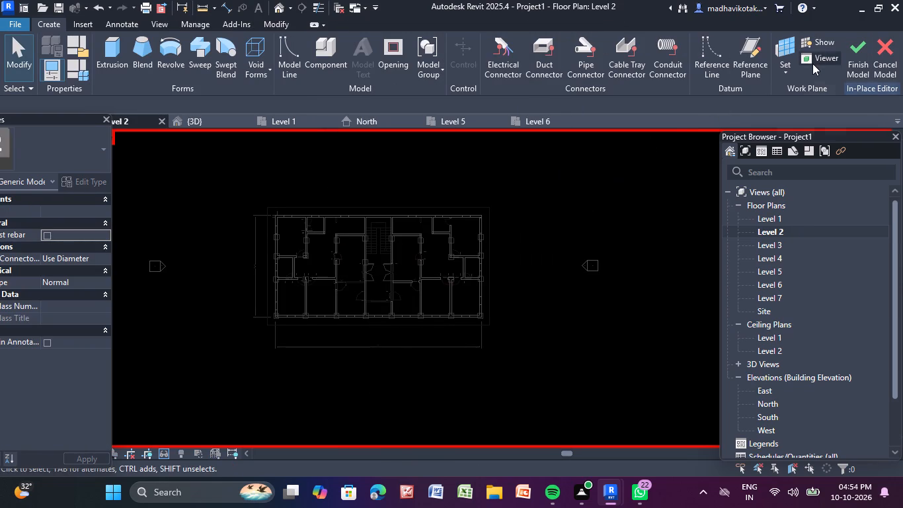
Start a solid extrusion on the Level 2 work plane using a rectangular sketch boundary.
click(787, 73)
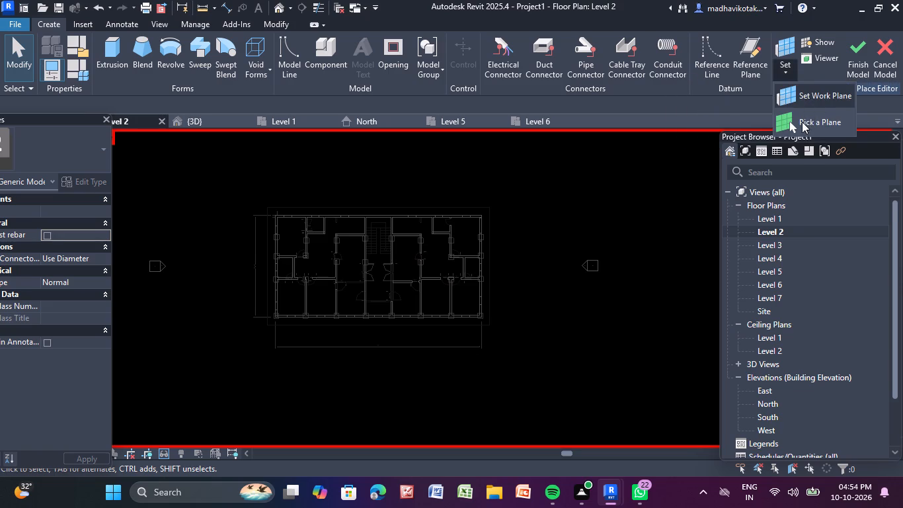
click(802, 122)
click(116, 56)
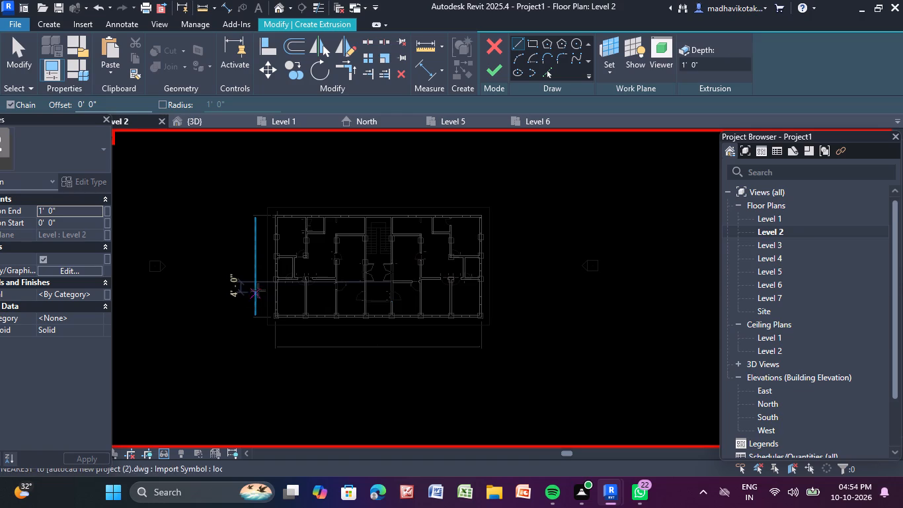
click(531, 44)
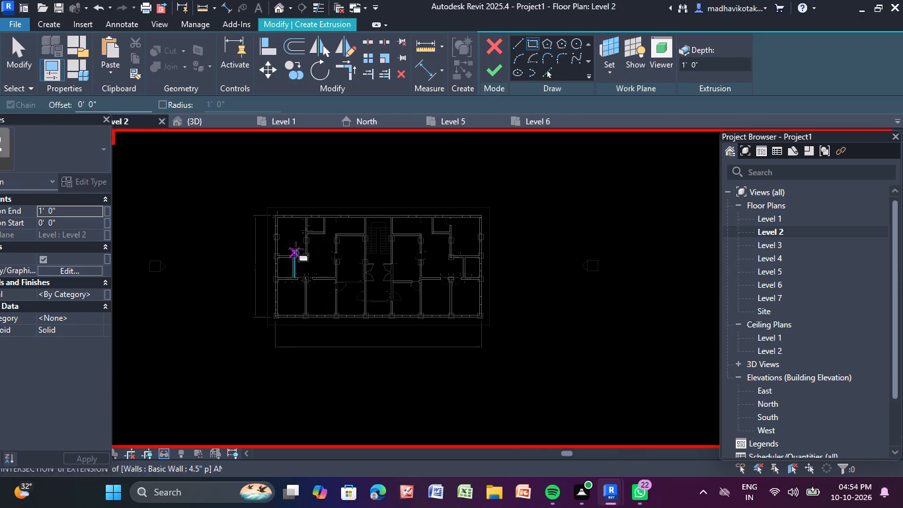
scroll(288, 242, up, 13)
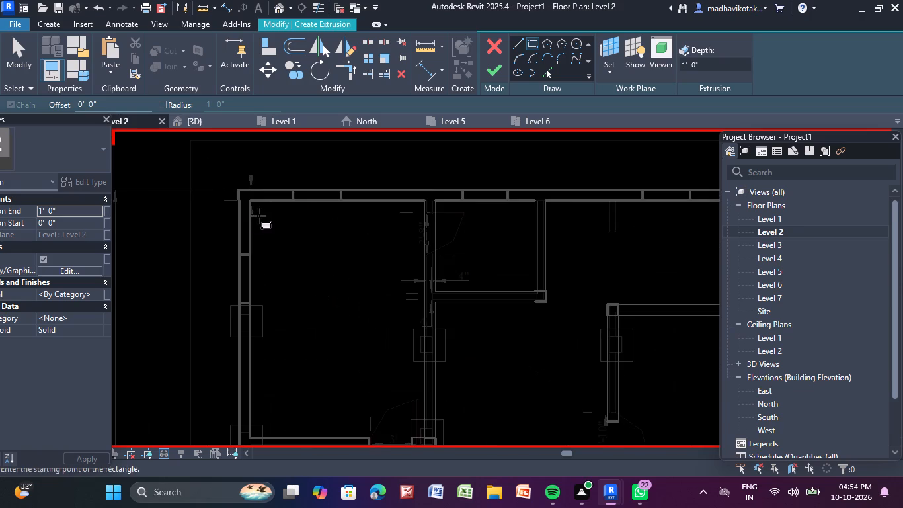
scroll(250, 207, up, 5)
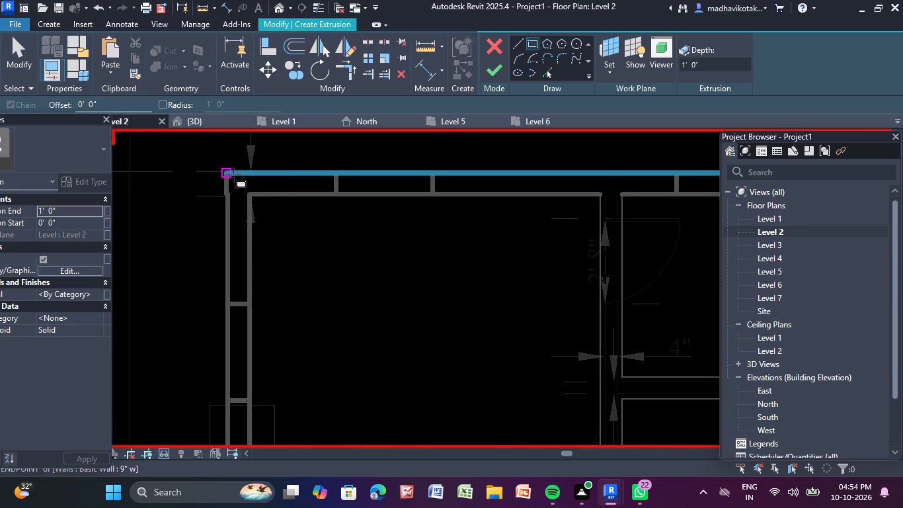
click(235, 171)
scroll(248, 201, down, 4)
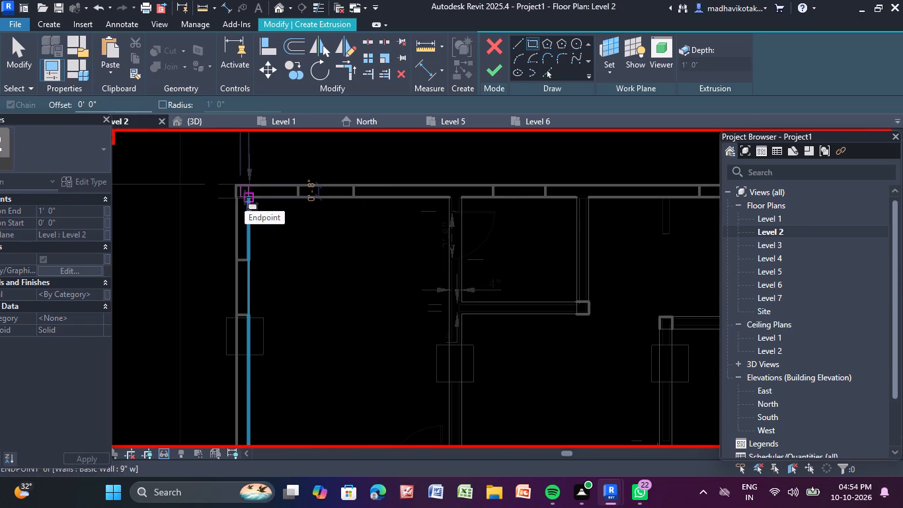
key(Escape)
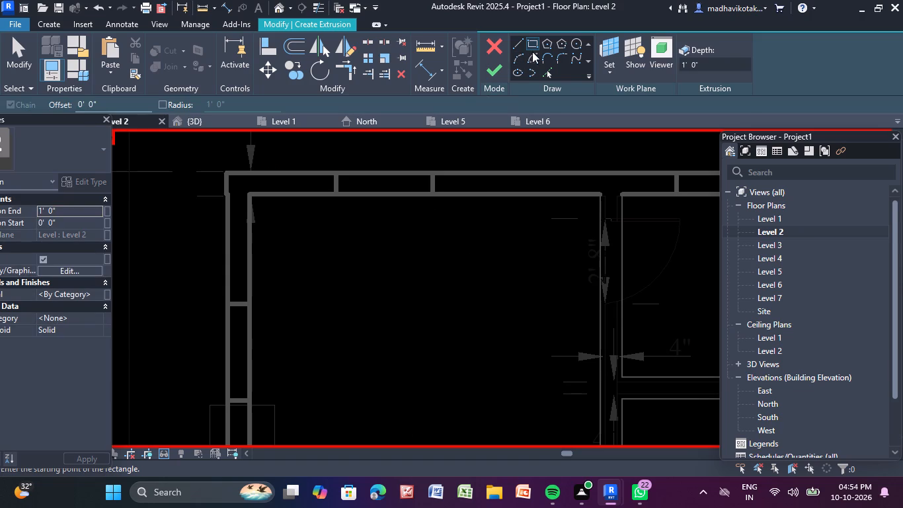
Set the extrusion end to 6'.
click(70, 209)
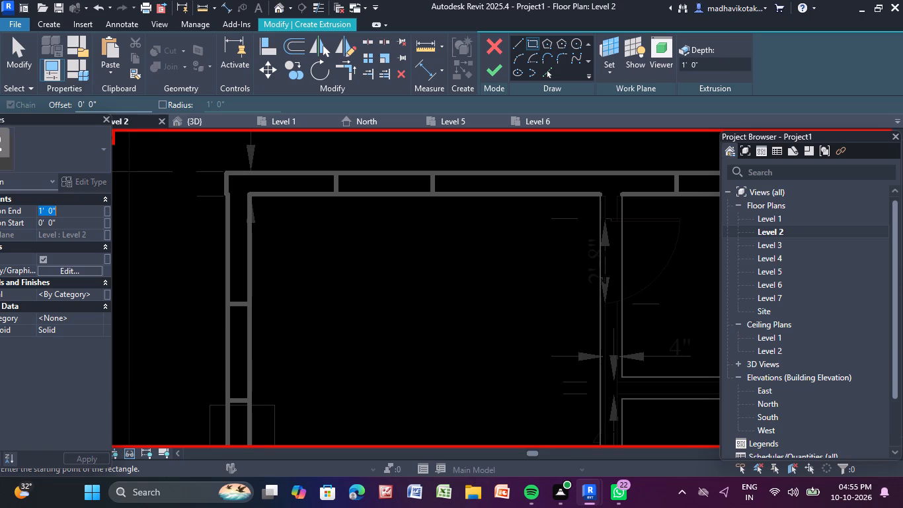
key(6)
key(1)
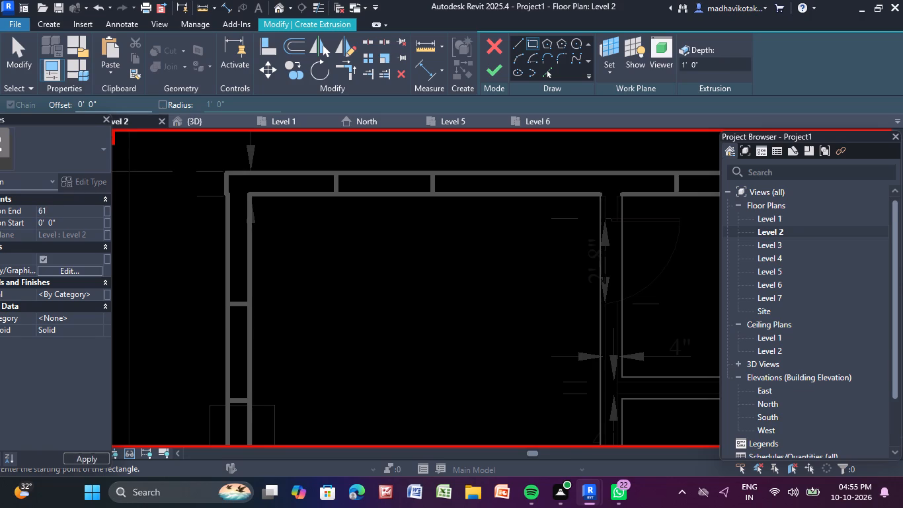
key(BackSpace)
key(apostrophe)
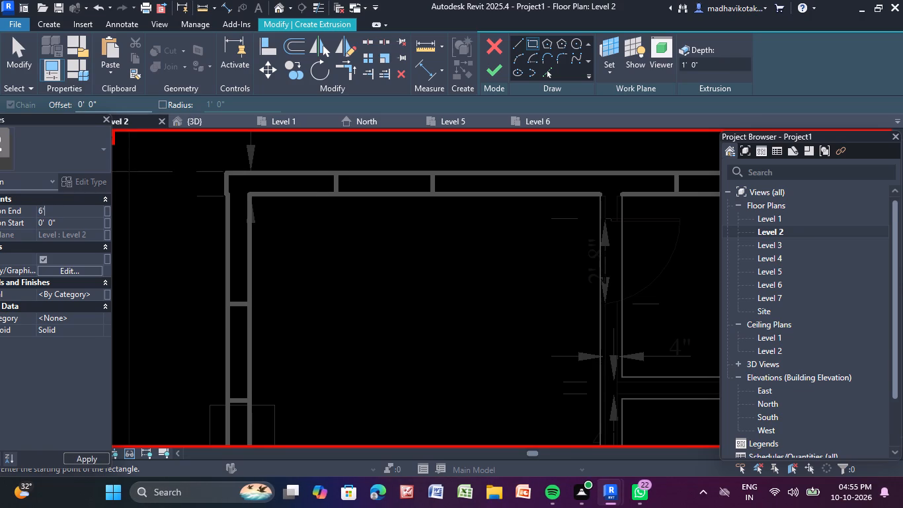
key(Return)
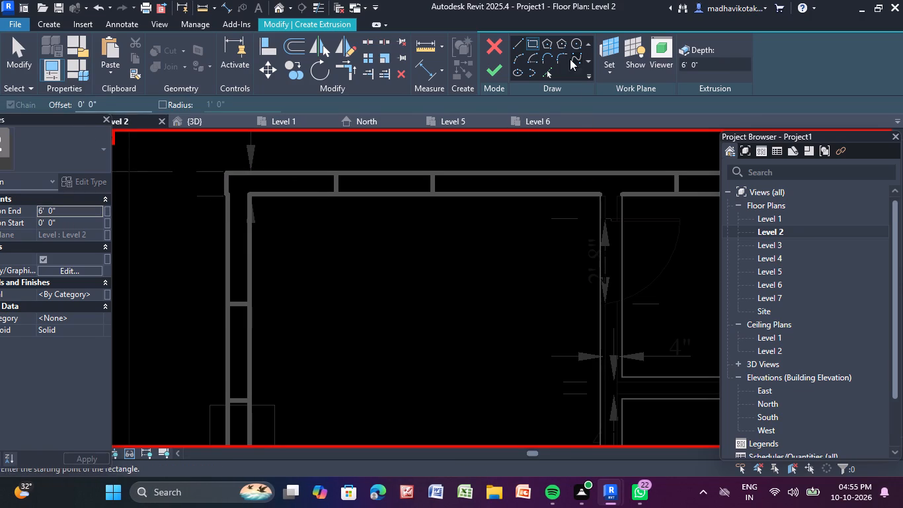
Sketch a rectangle between opposite outer corners of the building's exterior walls and finish the extrusion.
click(234, 176)
scroll(195, 187, down, 3)
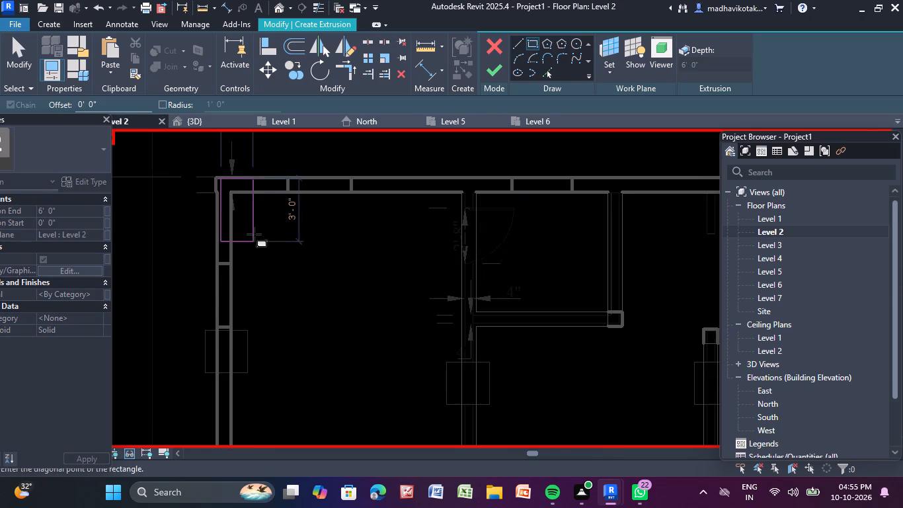
scroll(255, 229, down, 13)
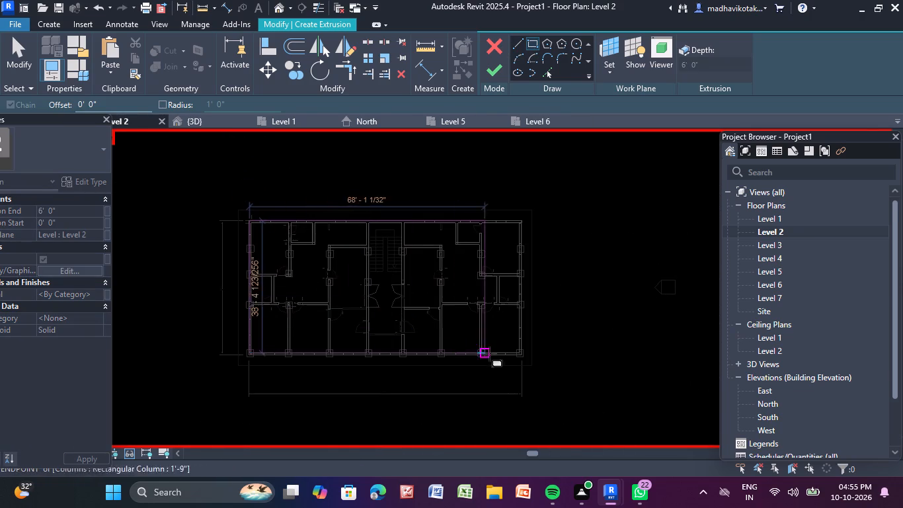
scroll(522, 353, up, 11)
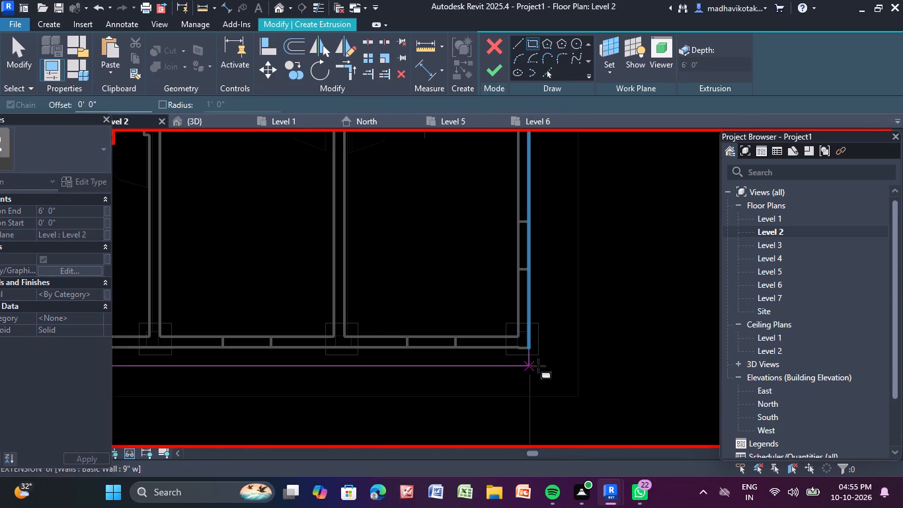
click(531, 350)
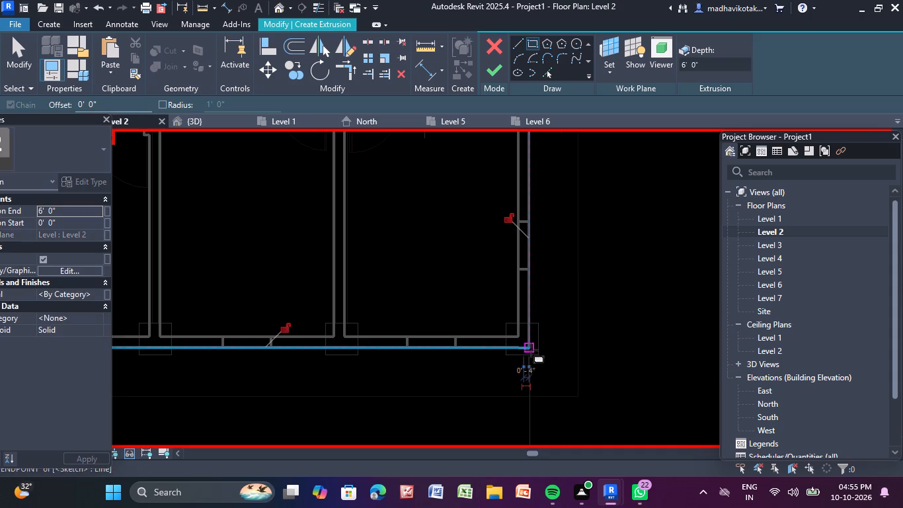
click(500, 69)
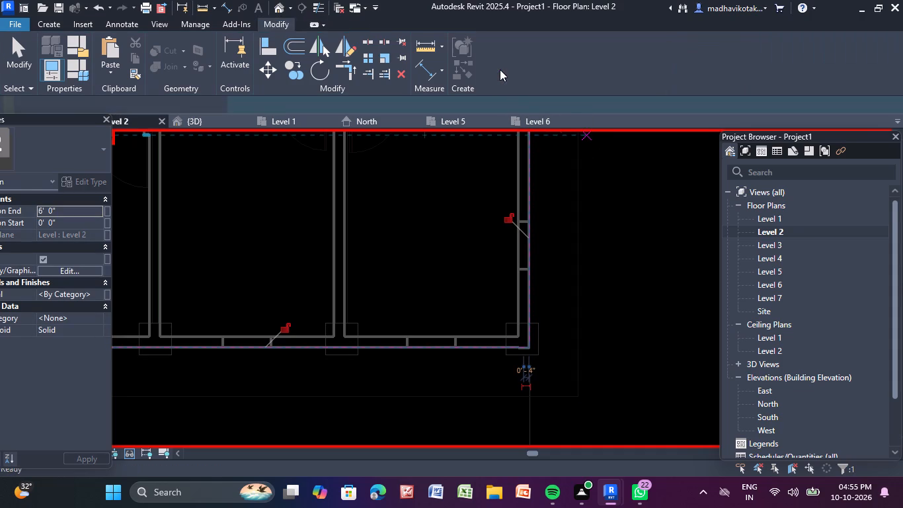
Examine the new extrusion in the 3D view, checking how it sits against the lowest storey's brick walls and windows.
scroll(580, 296, down, 12)
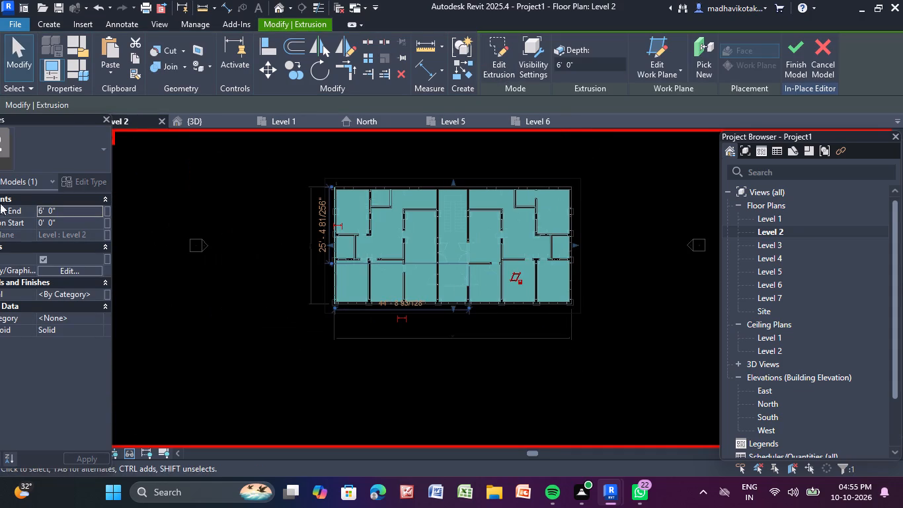
click(210, 119)
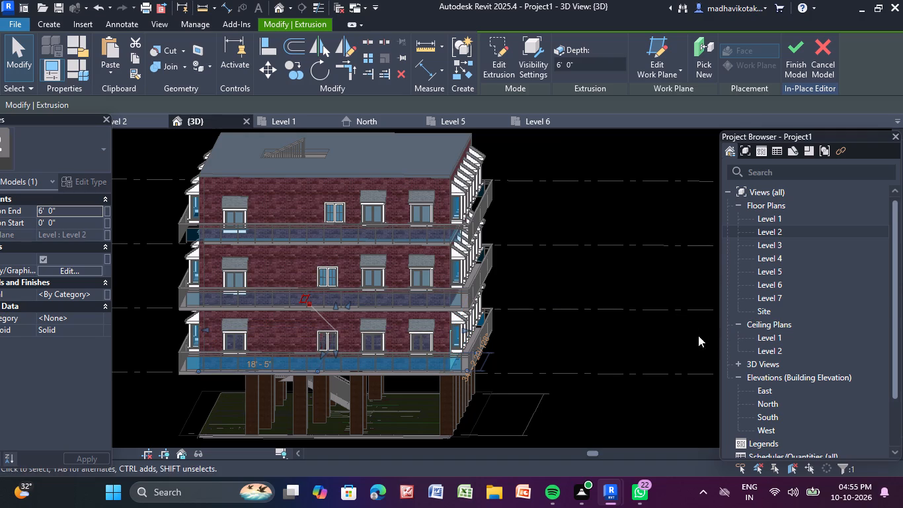
scroll(270, 362, up, 2)
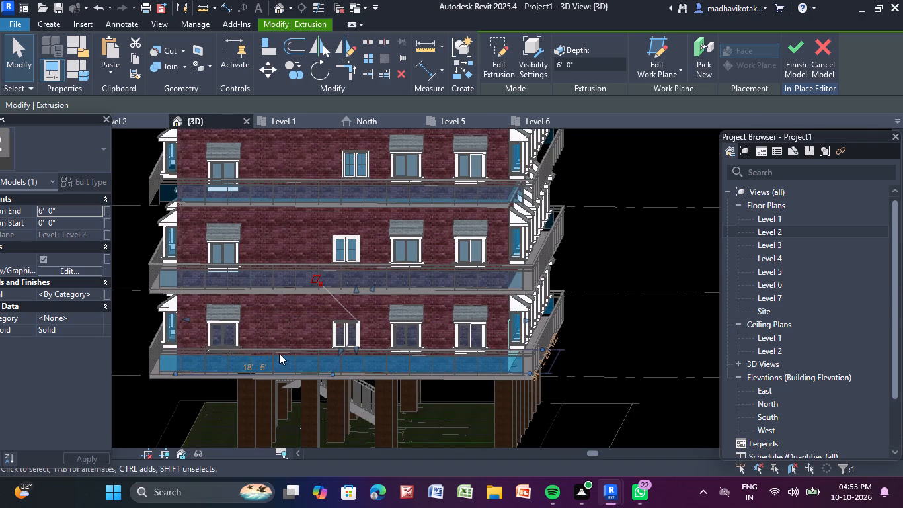
scroll(348, 327, down, 7)
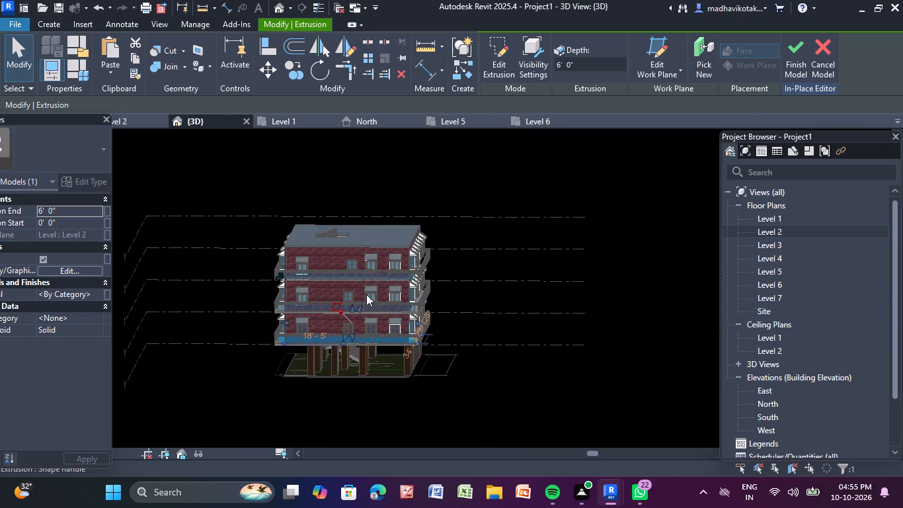
click(128, 116)
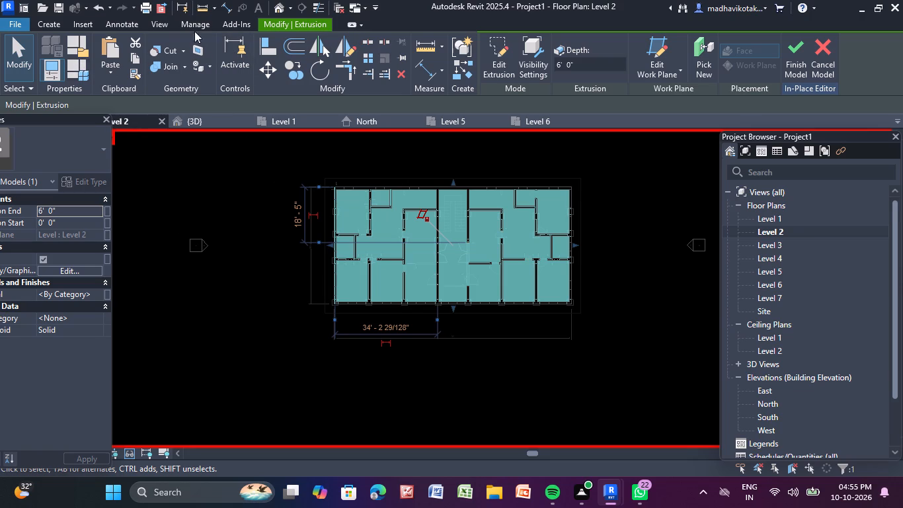
click(277, 10)
scroll(291, 309, up, 3)
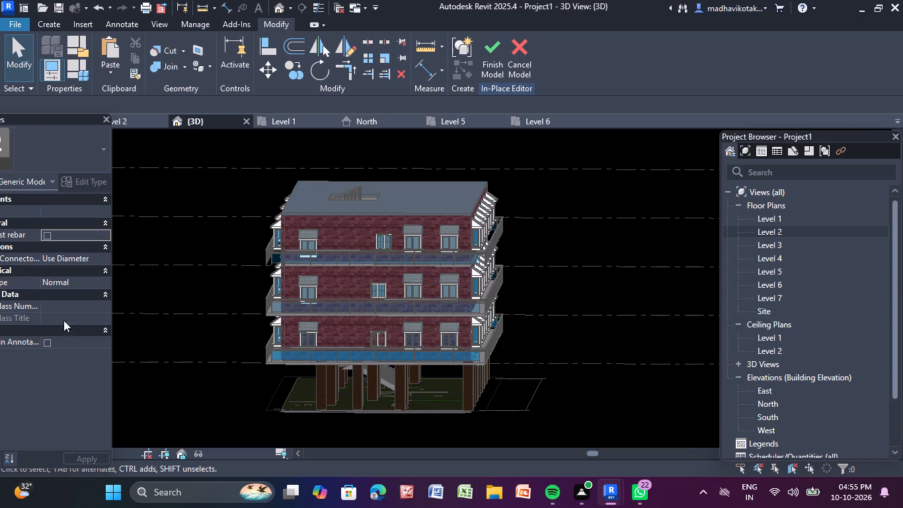
scroll(307, 375, up, 1)
scroll(264, 341, up, 1)
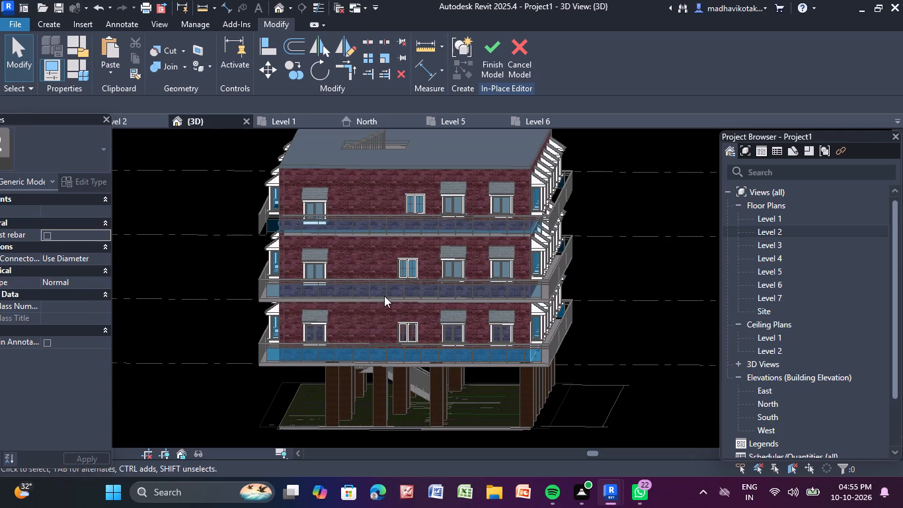
scroll(530, 294, up, 2)
scroll(426, 298, down, 1)
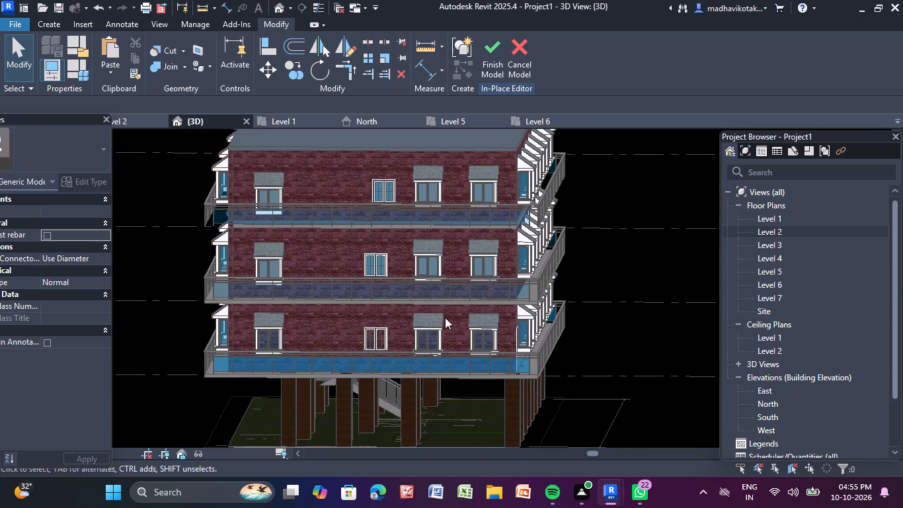
scroll(510, 349, up, 7)
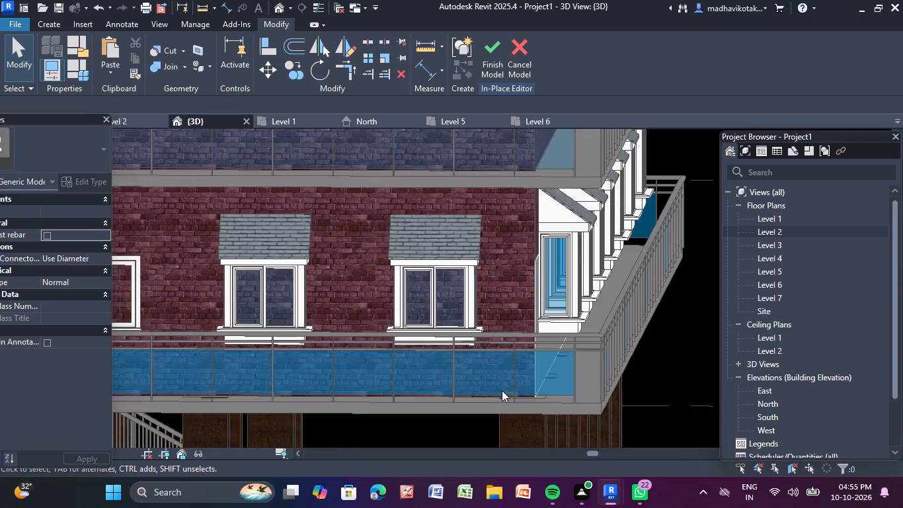
scroll(502, 390, up, 6)
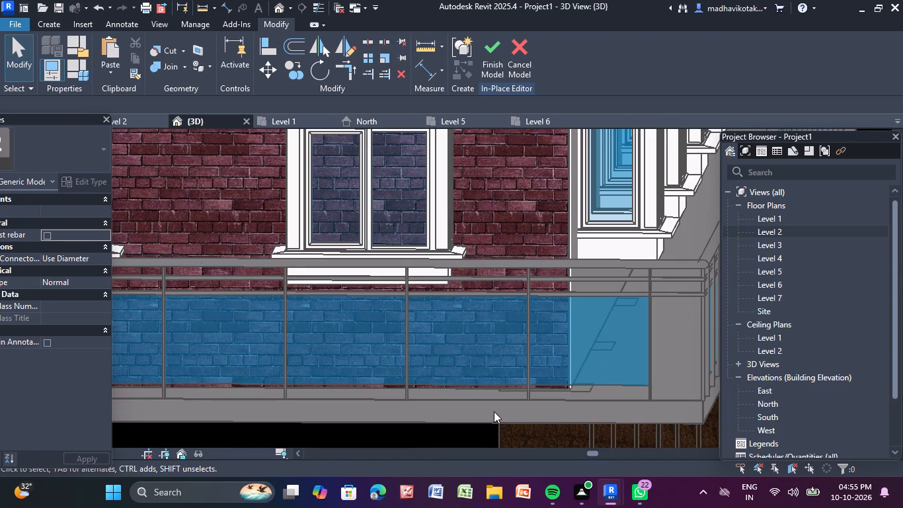
scroll(521, 398, up, 1)
scroll(488, 362, down, 7)
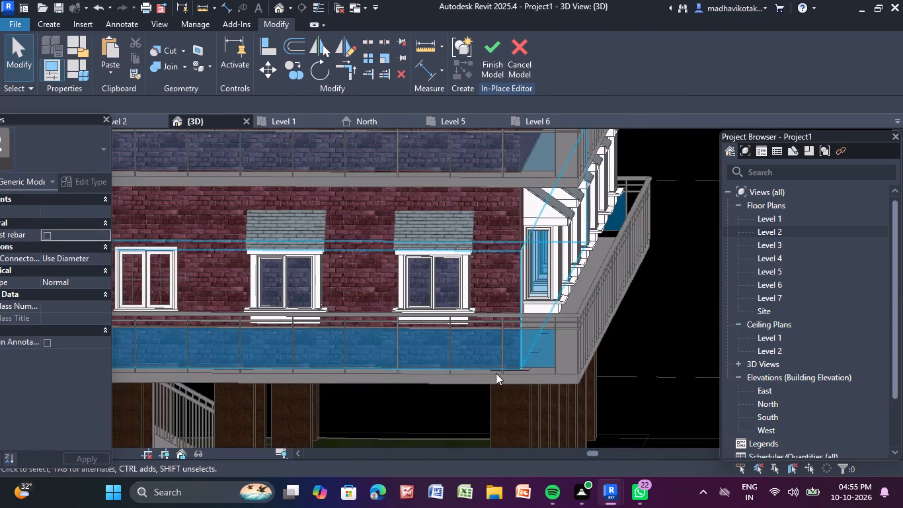
scroll(528, 386, up, 2)
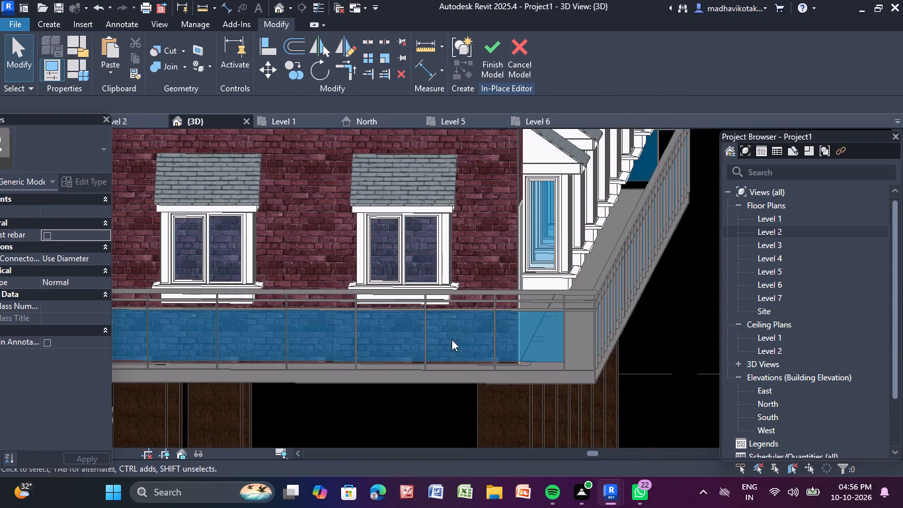
scroll(436, 331, up, 1)
scroll(412, 319, down, 2)
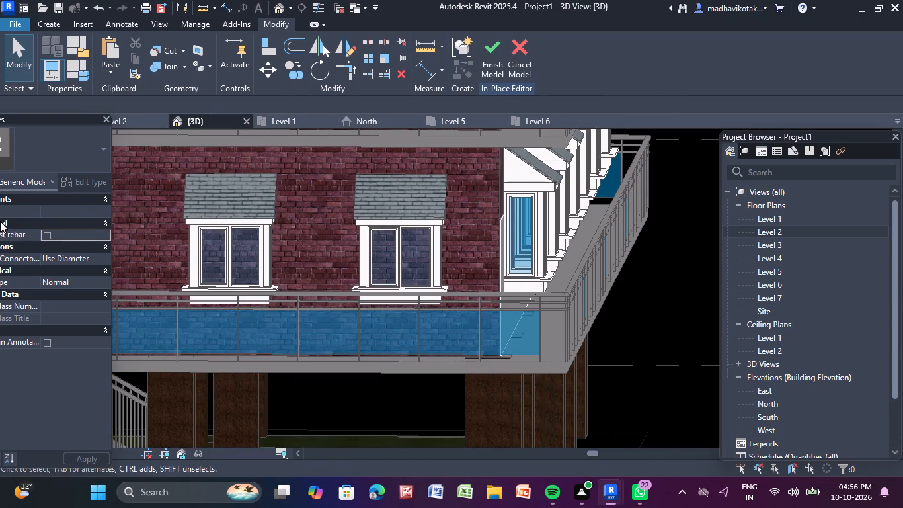
Finish the in-place generic model.
click(494, 41)
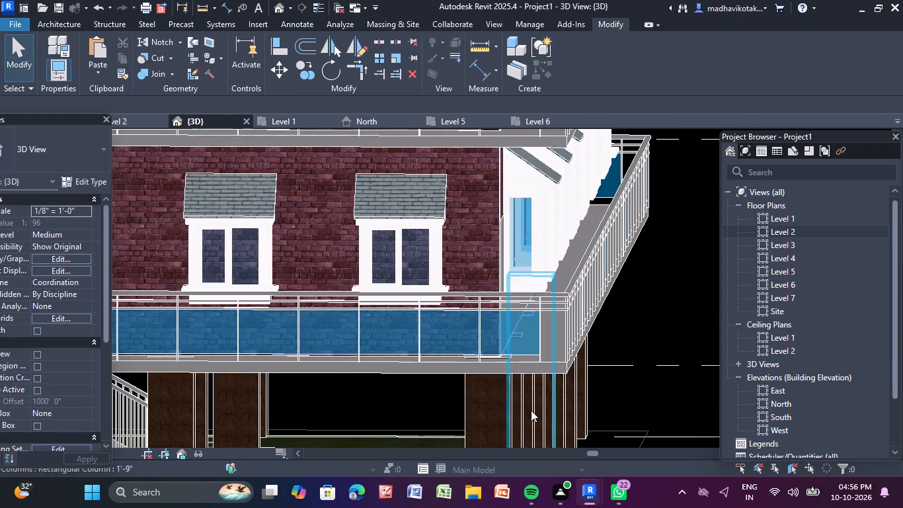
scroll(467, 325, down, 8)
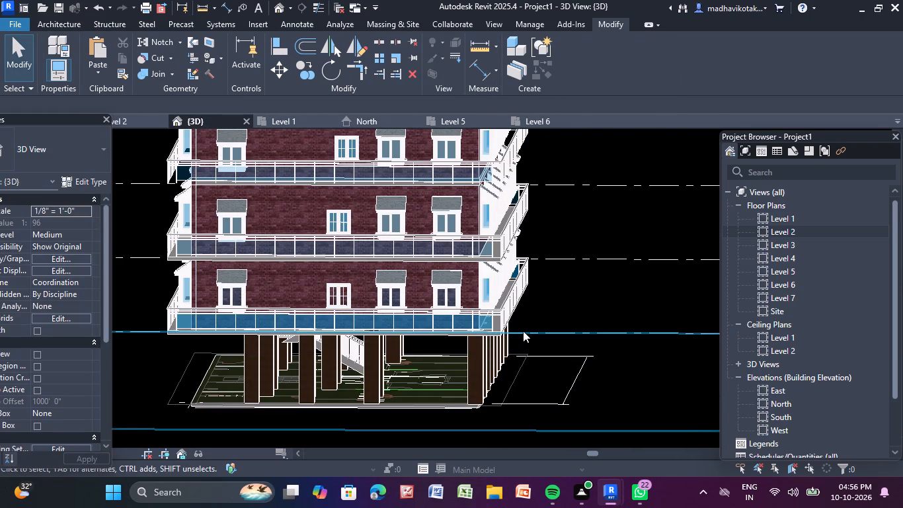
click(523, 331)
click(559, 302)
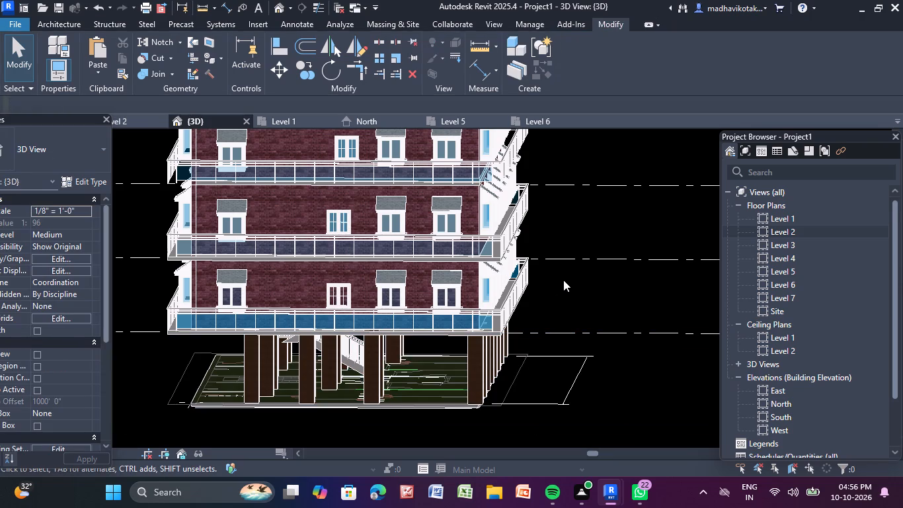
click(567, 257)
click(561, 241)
Delete the glass-panel railing around the overhanging slab of the lowest storey in the 3D view.
click(430, 320)
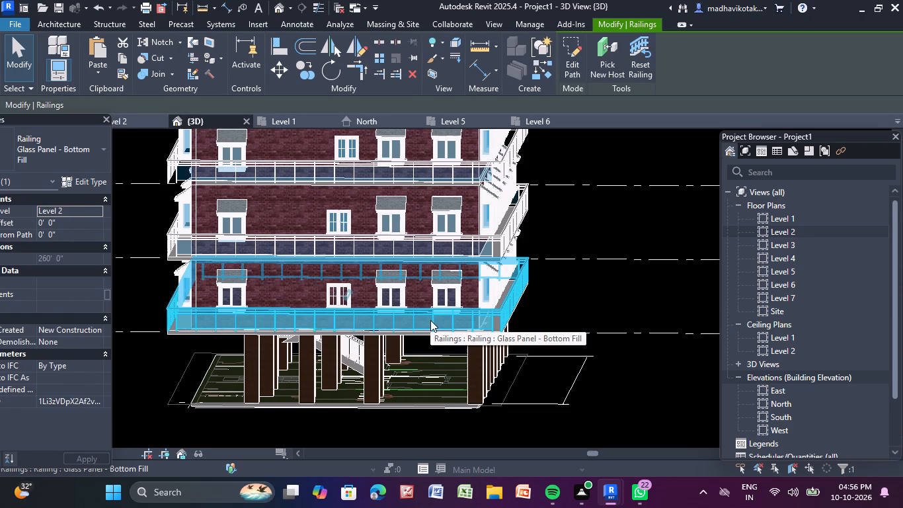
key(Delete)
click(430, 320)
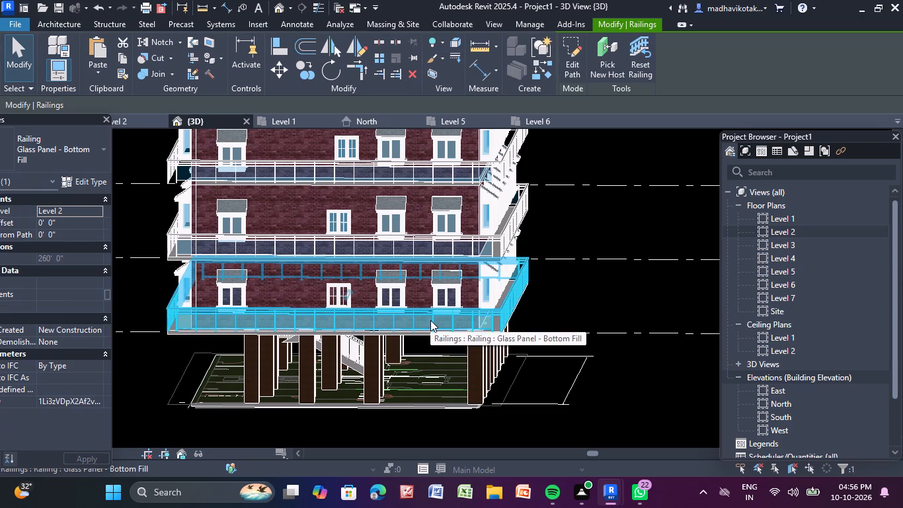
key(Delete)
click(430, 320)
key(Delete)
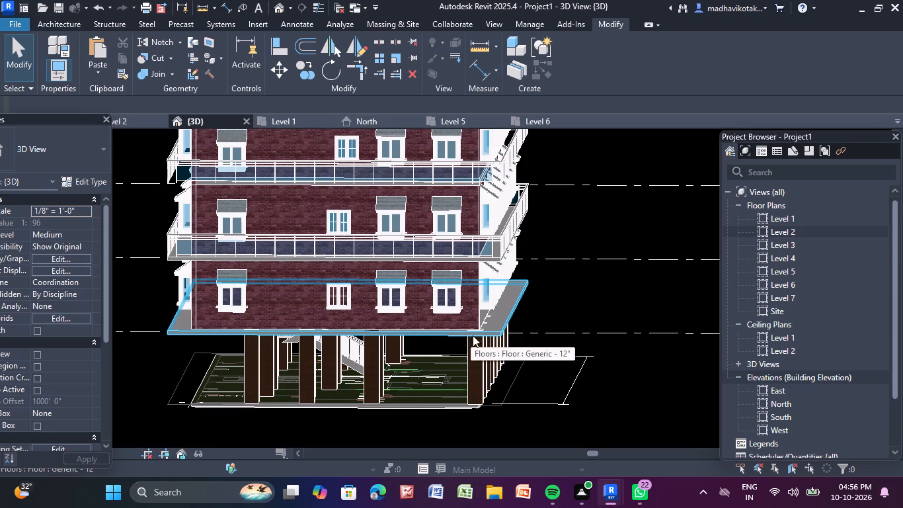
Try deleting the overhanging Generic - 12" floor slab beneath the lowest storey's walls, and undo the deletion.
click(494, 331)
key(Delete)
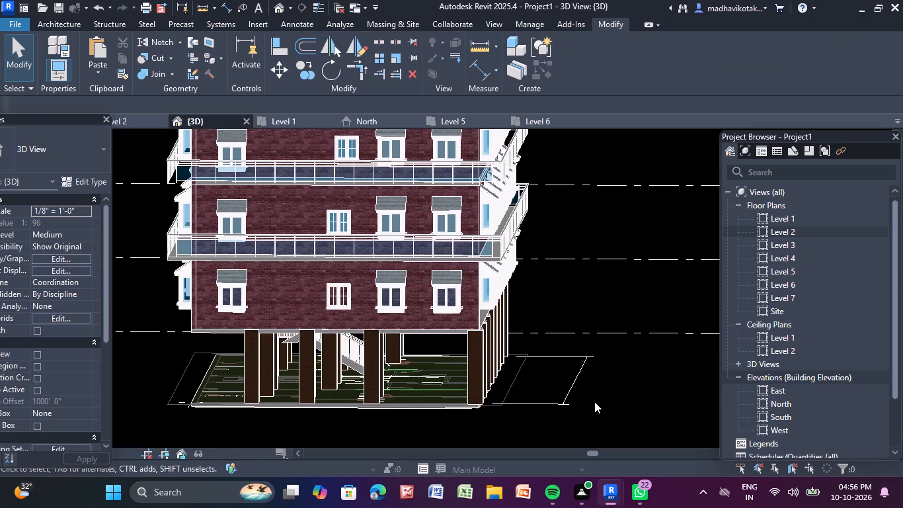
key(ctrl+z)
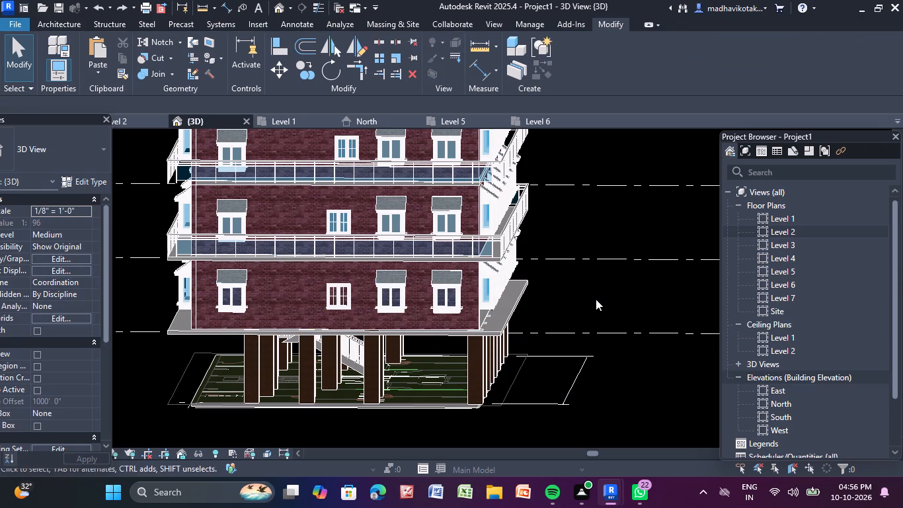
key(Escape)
Open the Level 2 floor plan and start a new in-place model in the Generic Models category, keeping the suggested name.
double_click(799, 232)
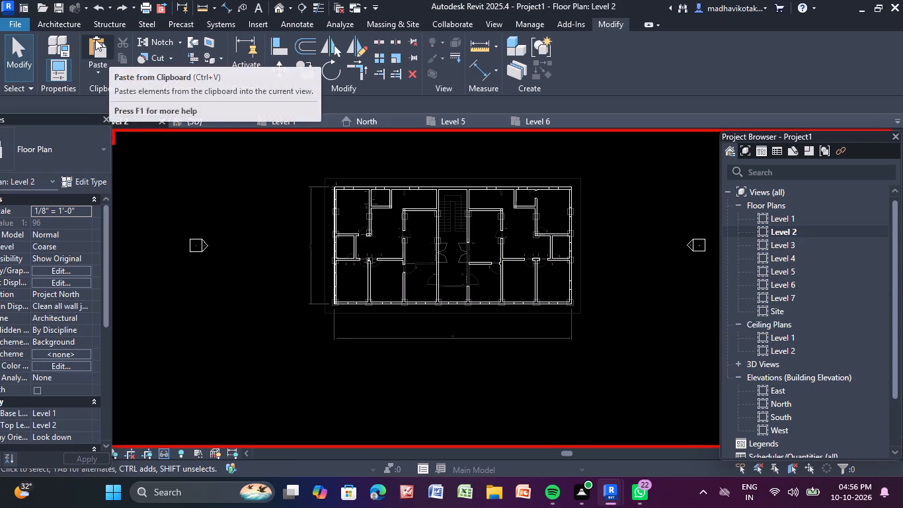
click(62, 25)
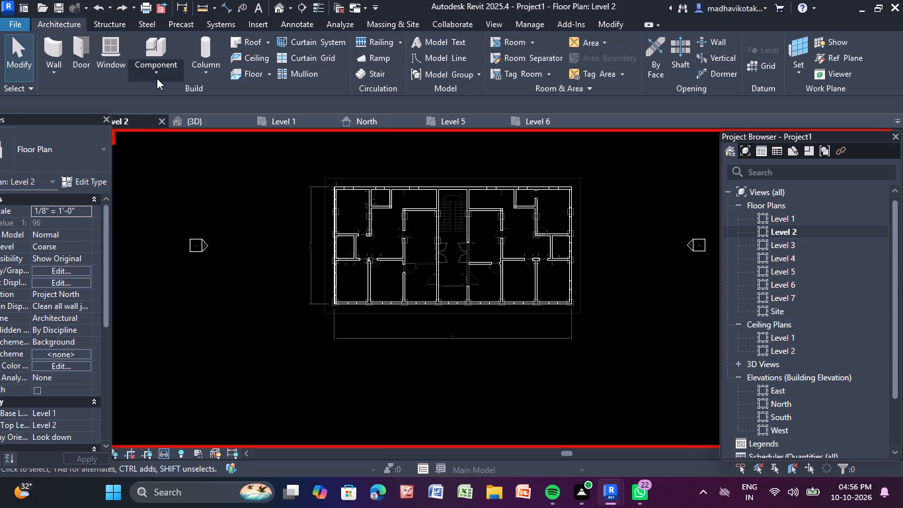
click(164, 81)
click(172, 126)
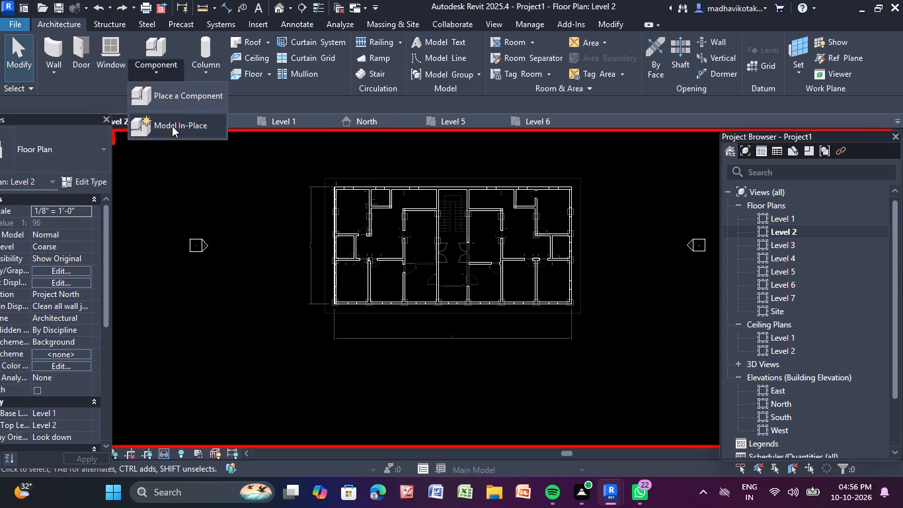
scroll(395, 208, down, 2)
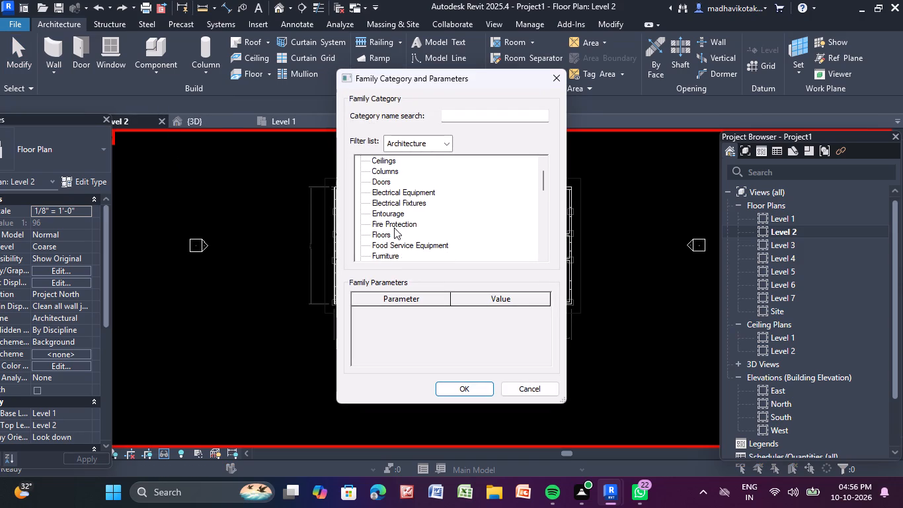
scroll(394, 231, down, 2)
click(394, 251)
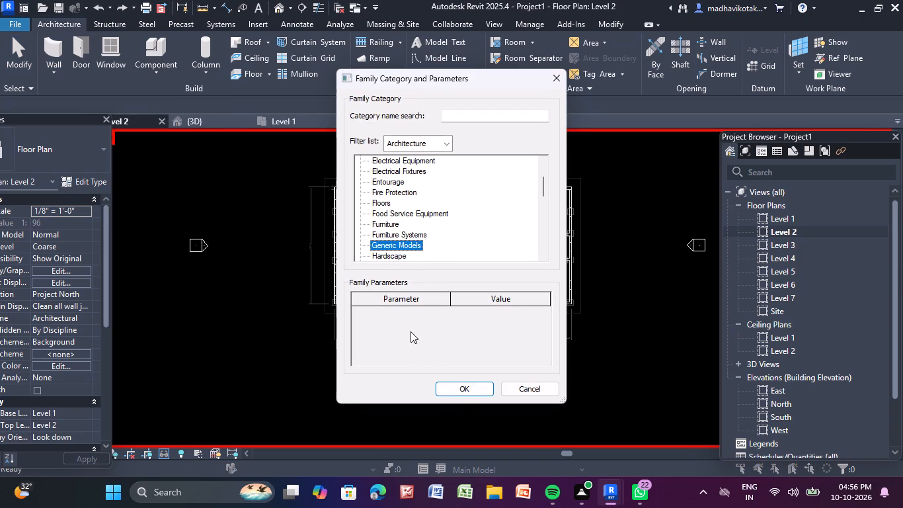
click(458, 390)
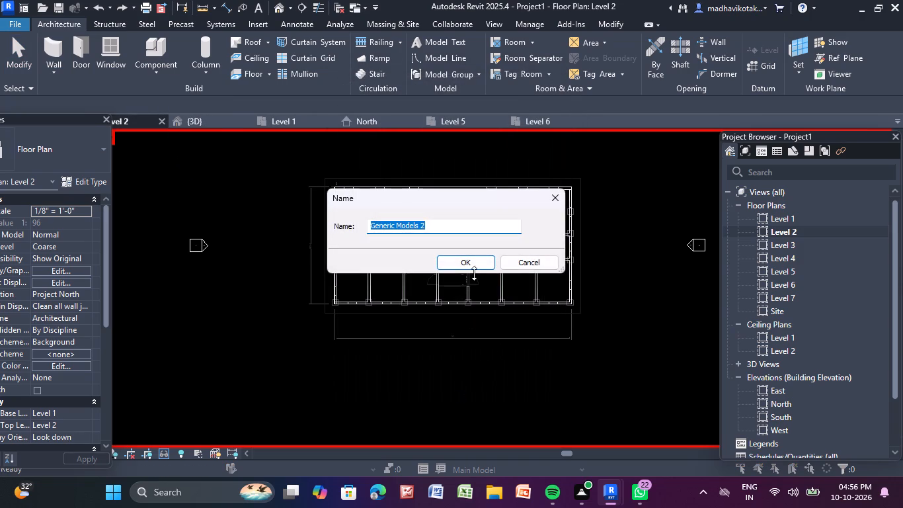
click(474, 269)
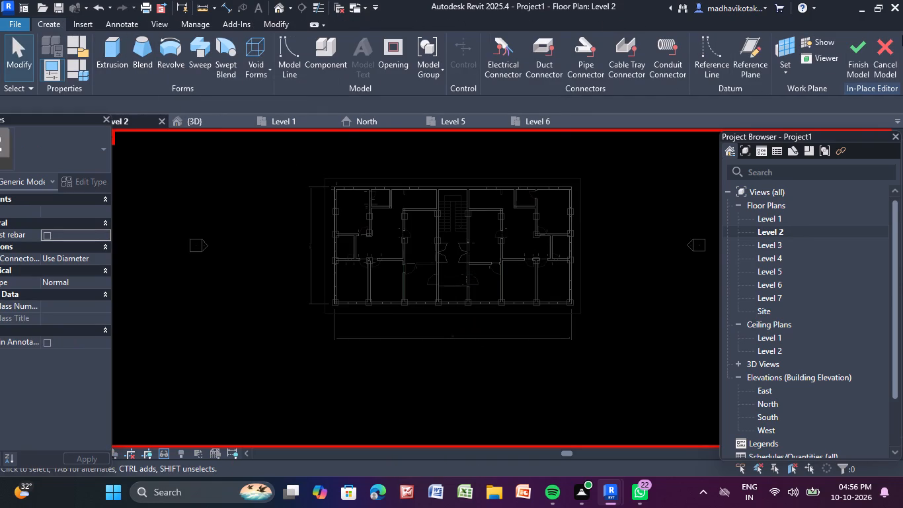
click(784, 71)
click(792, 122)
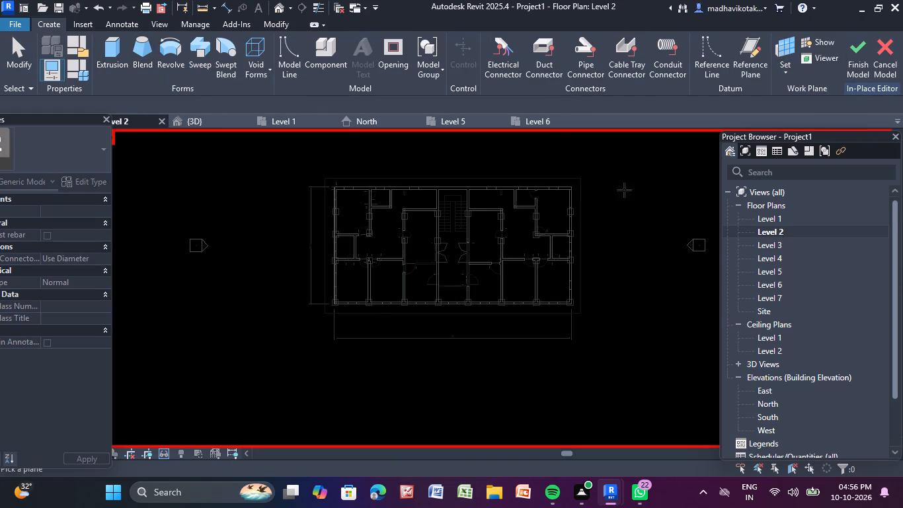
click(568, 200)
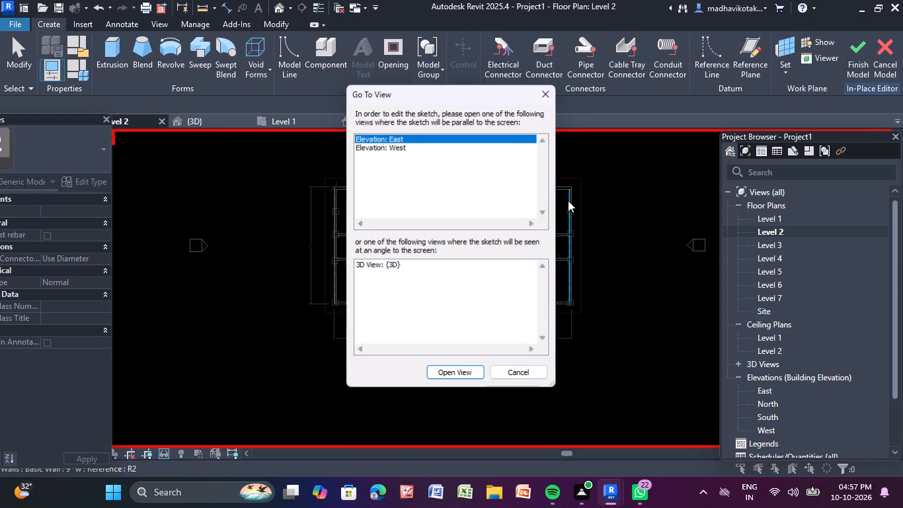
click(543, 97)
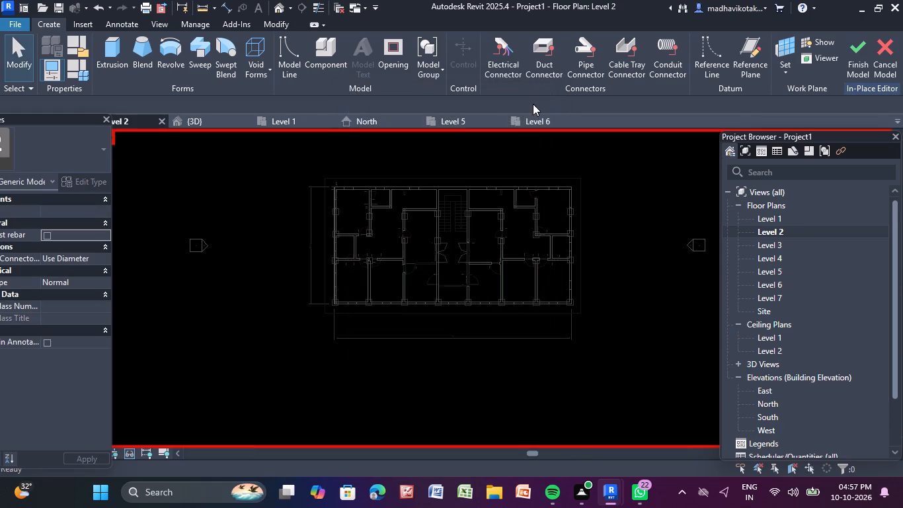
Start a solid Extrusion form in the in-place generic model on Level 2.
click(112, 50)
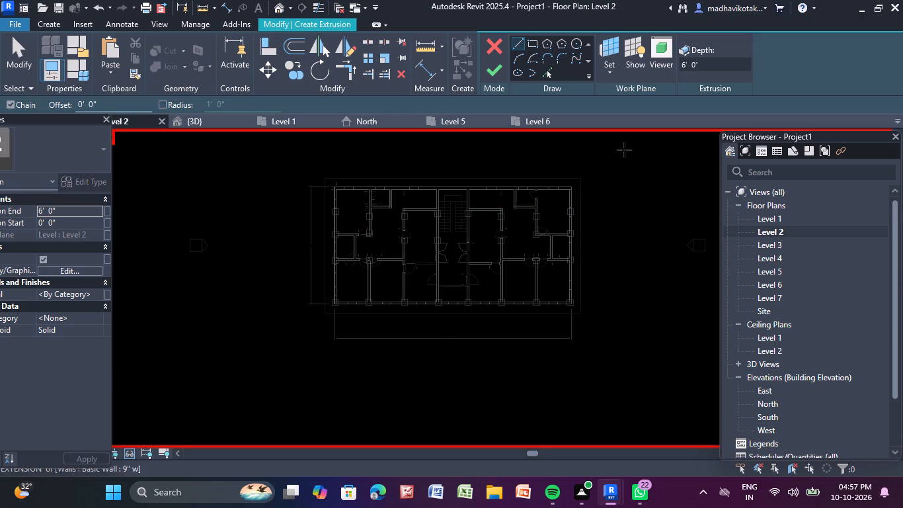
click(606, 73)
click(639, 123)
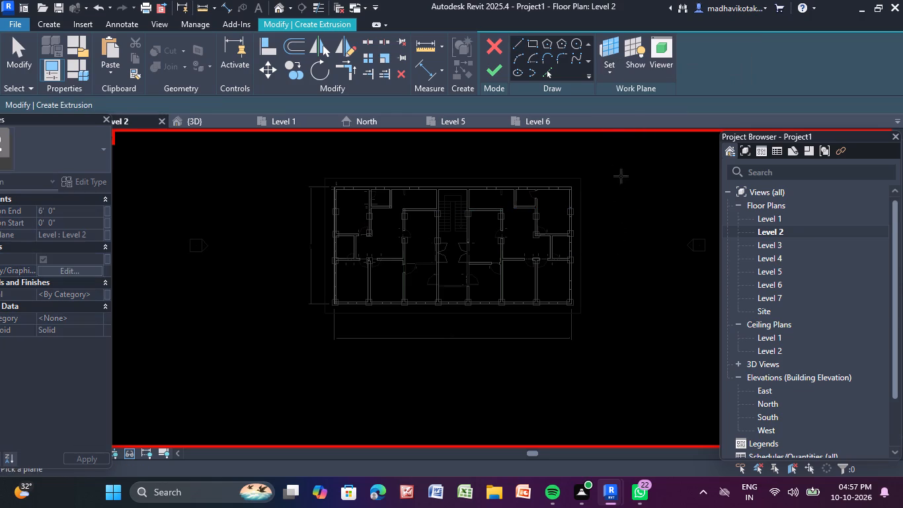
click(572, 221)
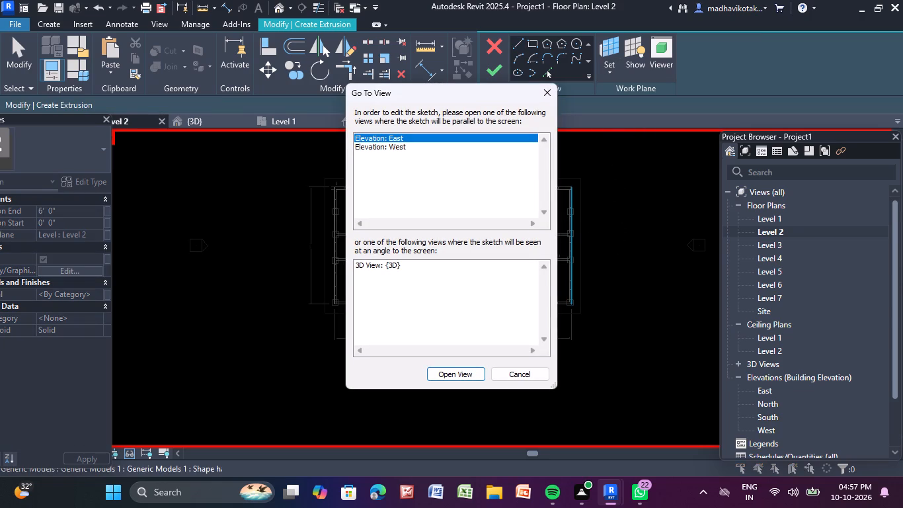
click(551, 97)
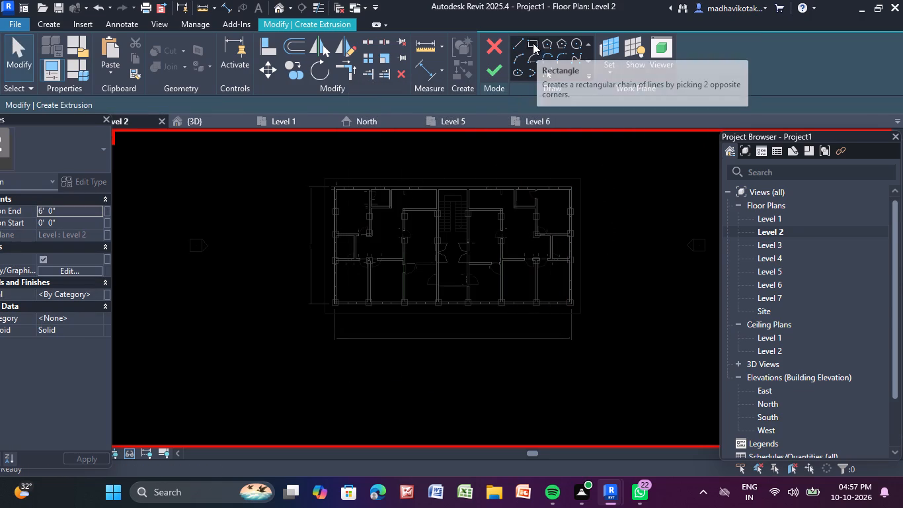
Sketch a rectangle between opposite outer corners of the building's exterior walls and finish the 6' extrusion.
click(533, 43)
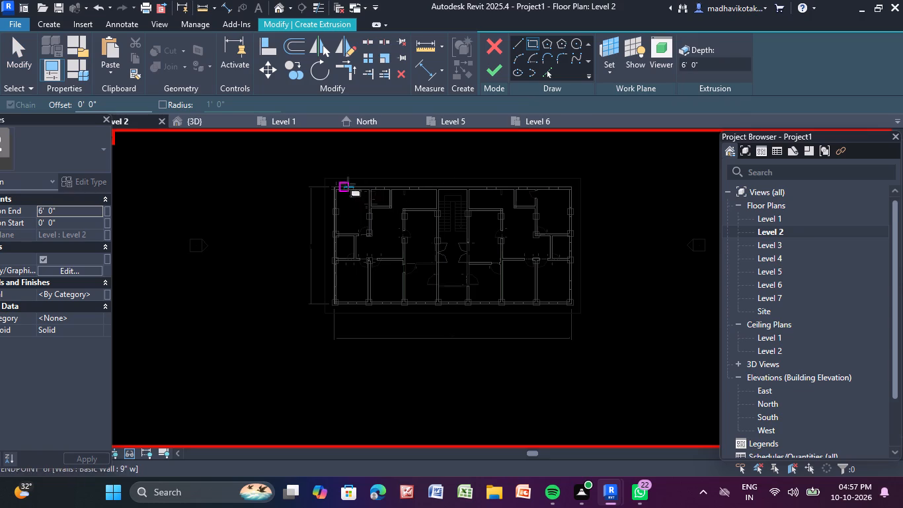
scroll(341, 183, up, 3)
click(329, 189)
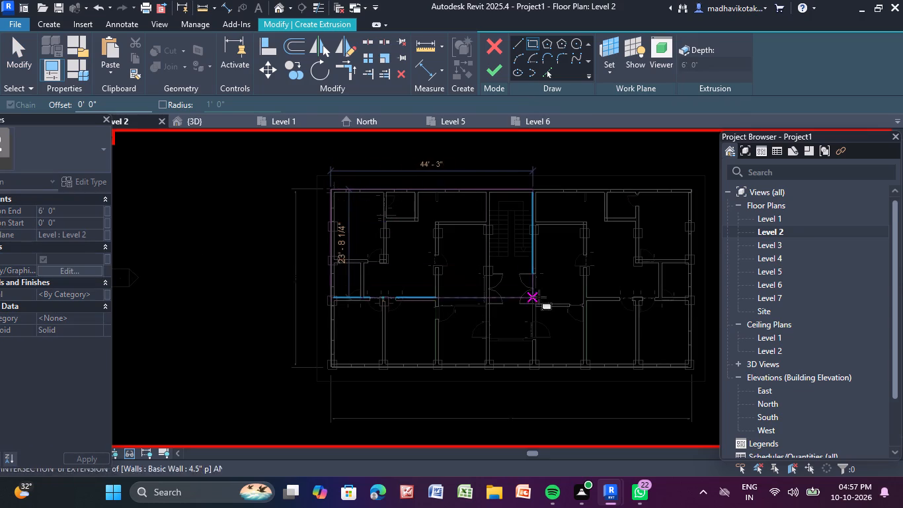
middle_drag(554, 333, 409, 255)
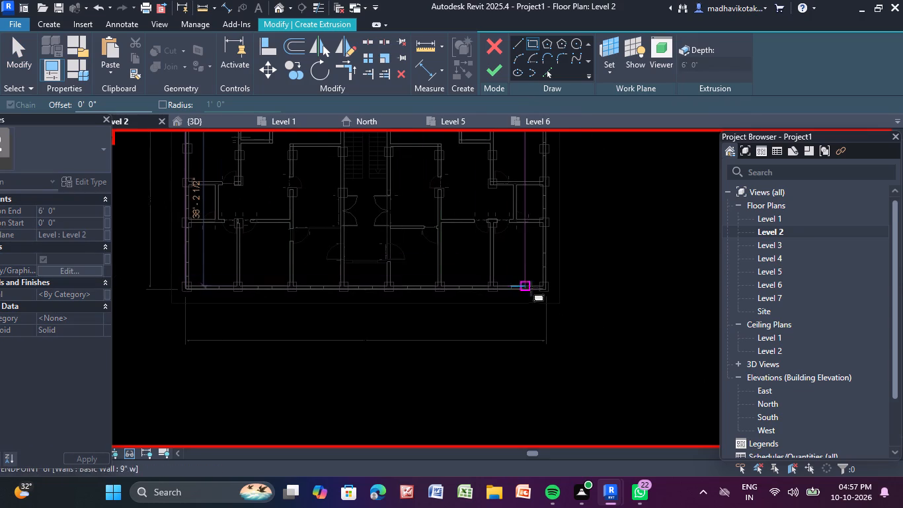
scroll(551, 289, up, 9)
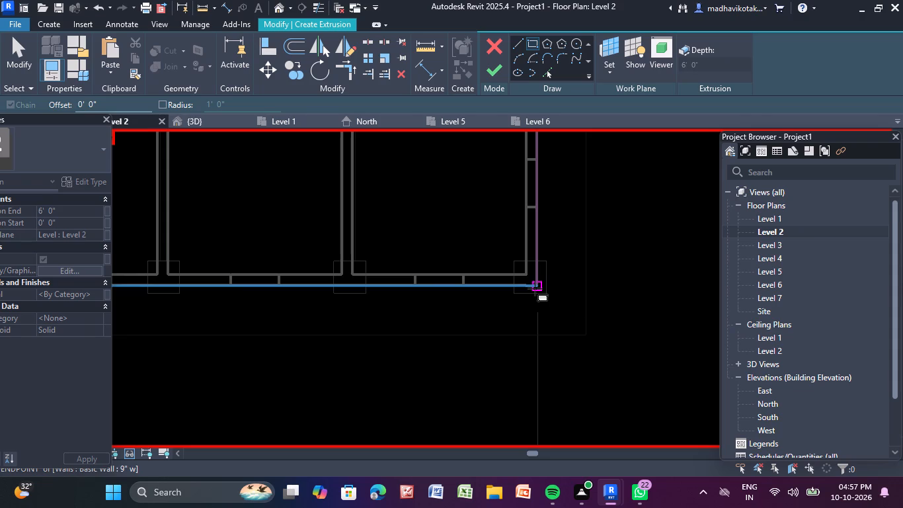
click(535, 288)
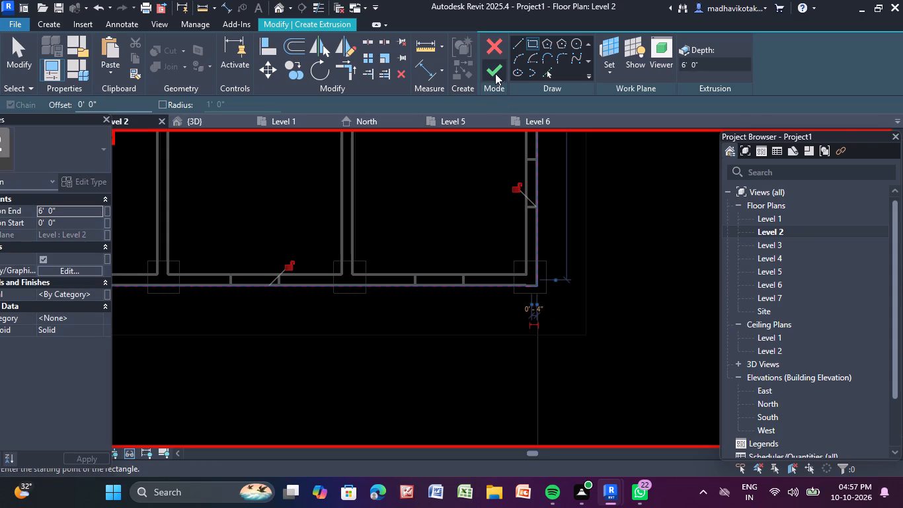
click(495, 73)
click(634, 237)
Examine the new extrusion in the 3D view and, with it selected, in the Level 2 plan, checking how it meets the exterior walls.
scroll(634, 237, down, 4)
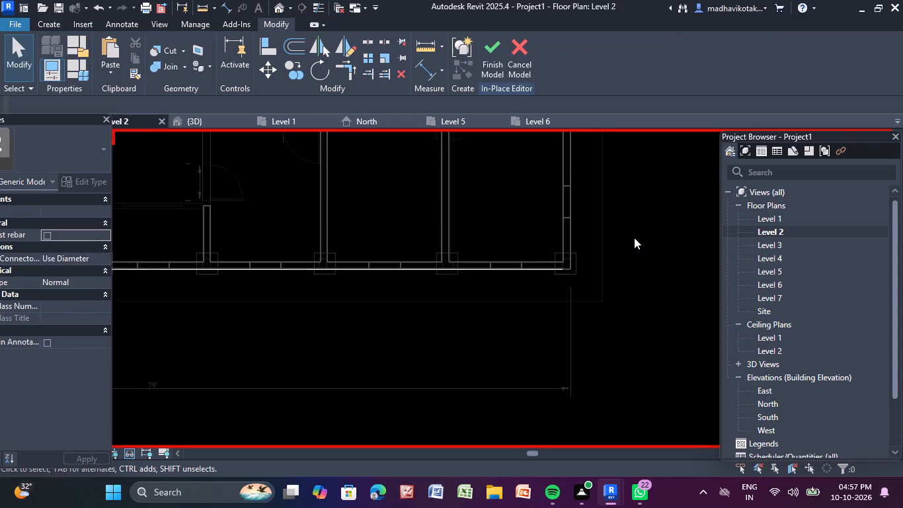
scroll(634, 237, down, 4)
middle_drag(634, 237, 580, 360)
scroll(587, 349, down, 3)
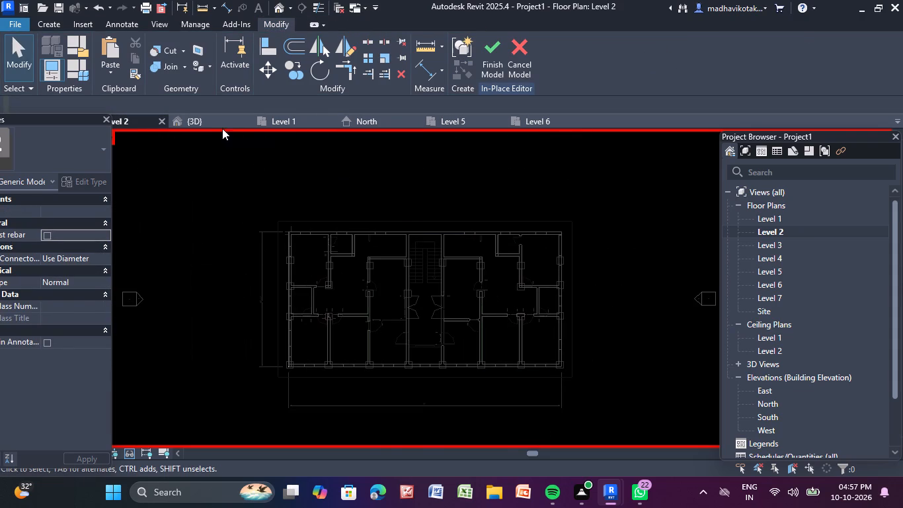
click(208, 118)
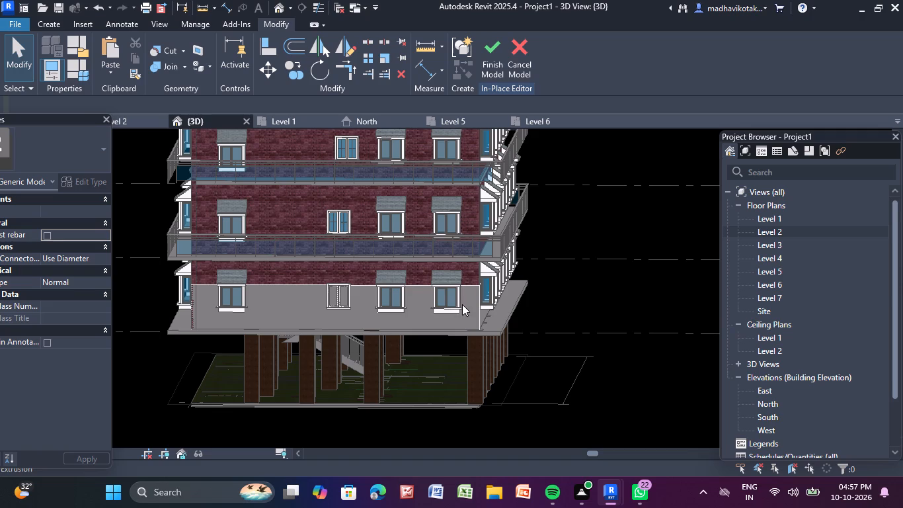
click(476, 305)
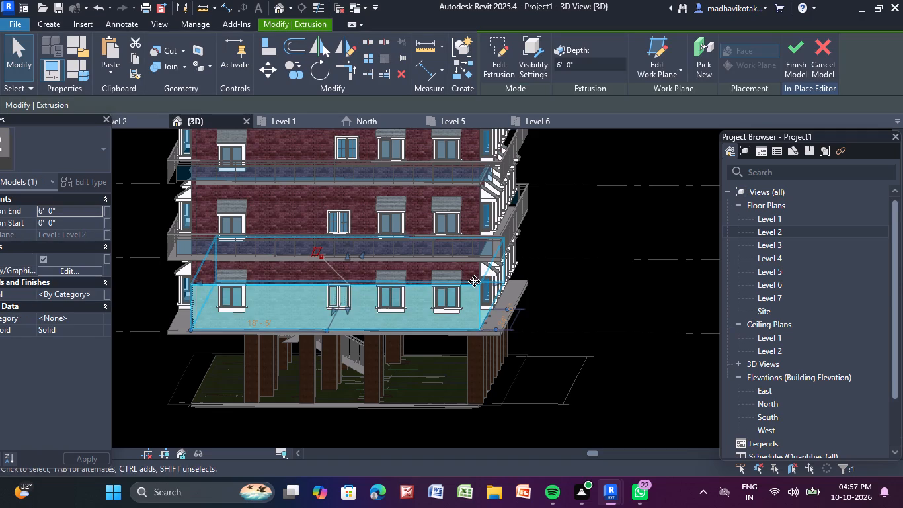
click(474, 282)
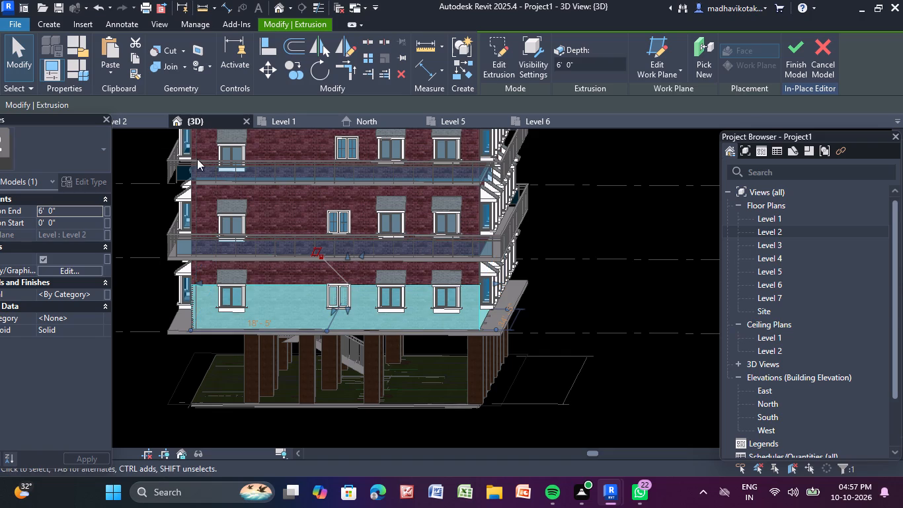
click(139, 126)
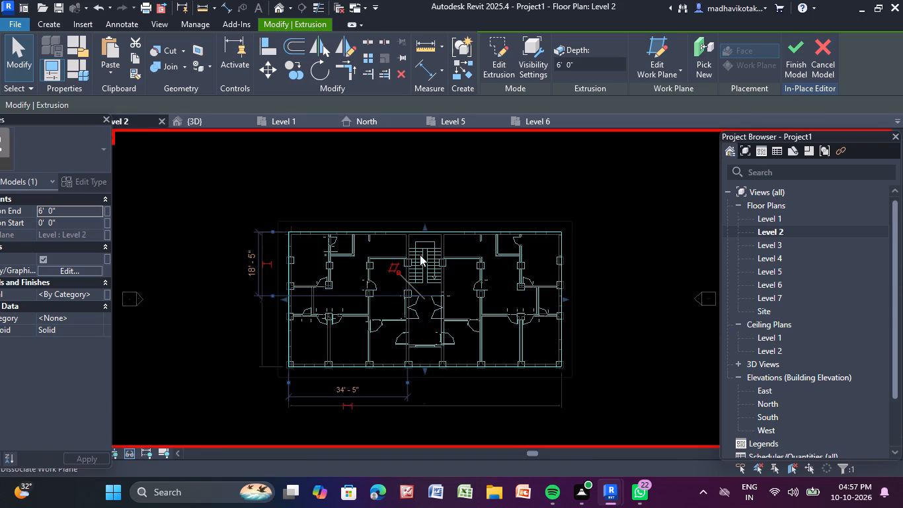
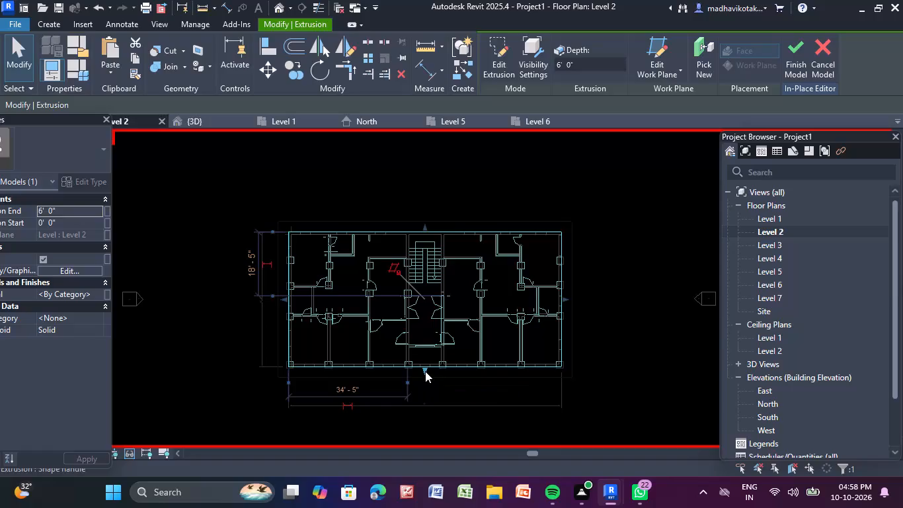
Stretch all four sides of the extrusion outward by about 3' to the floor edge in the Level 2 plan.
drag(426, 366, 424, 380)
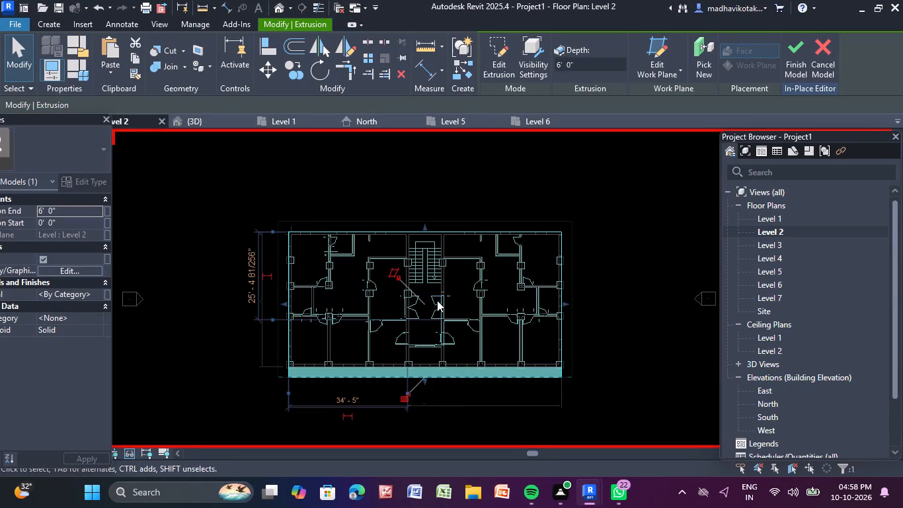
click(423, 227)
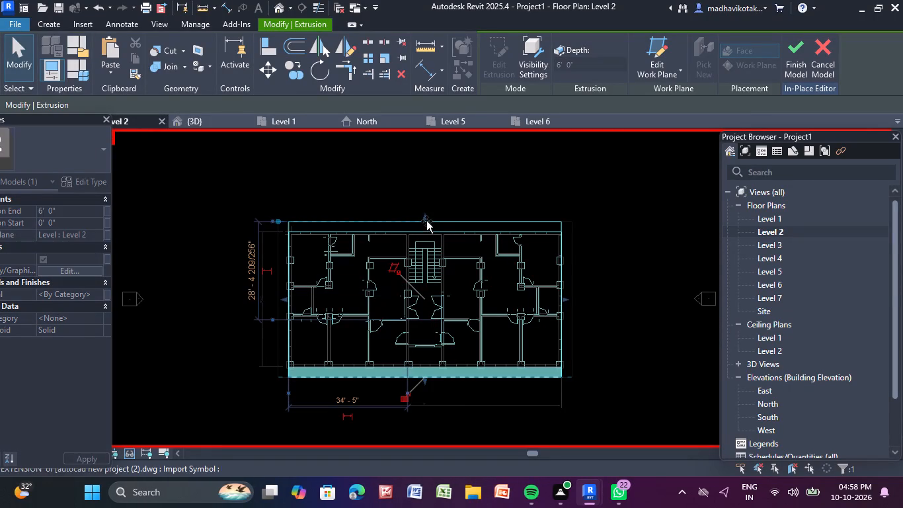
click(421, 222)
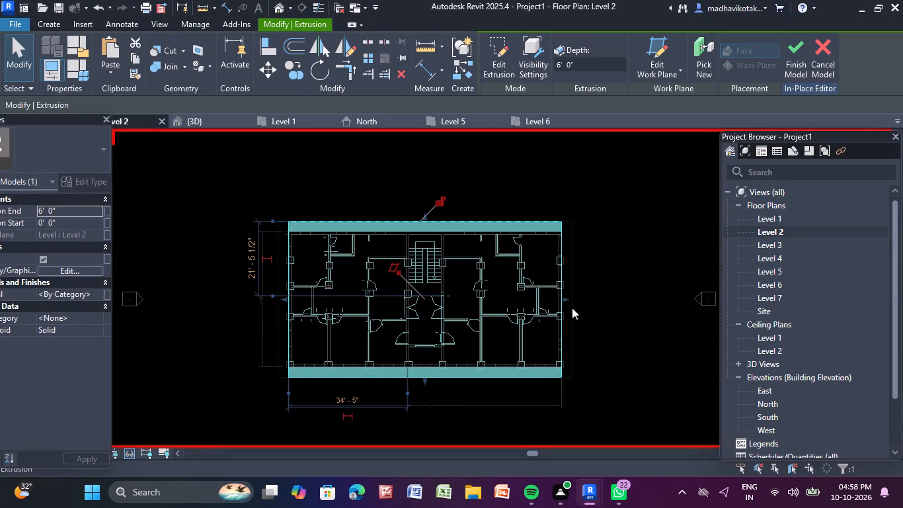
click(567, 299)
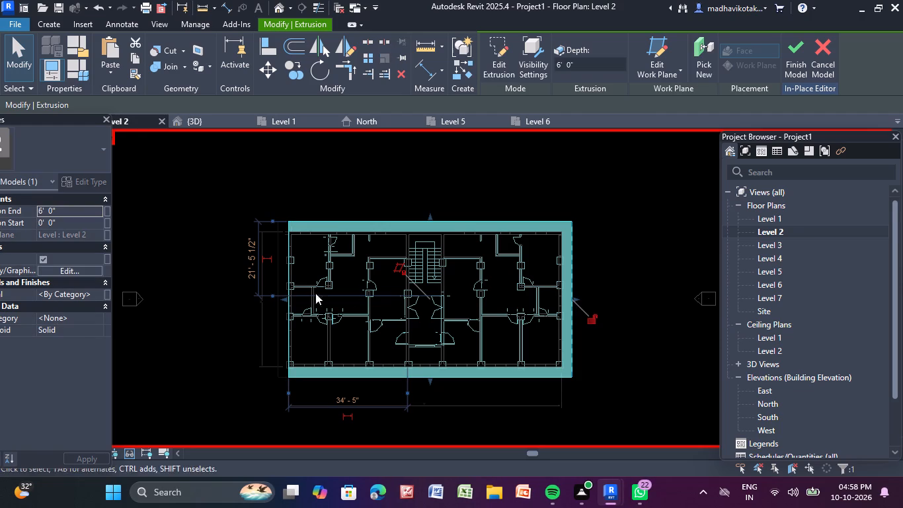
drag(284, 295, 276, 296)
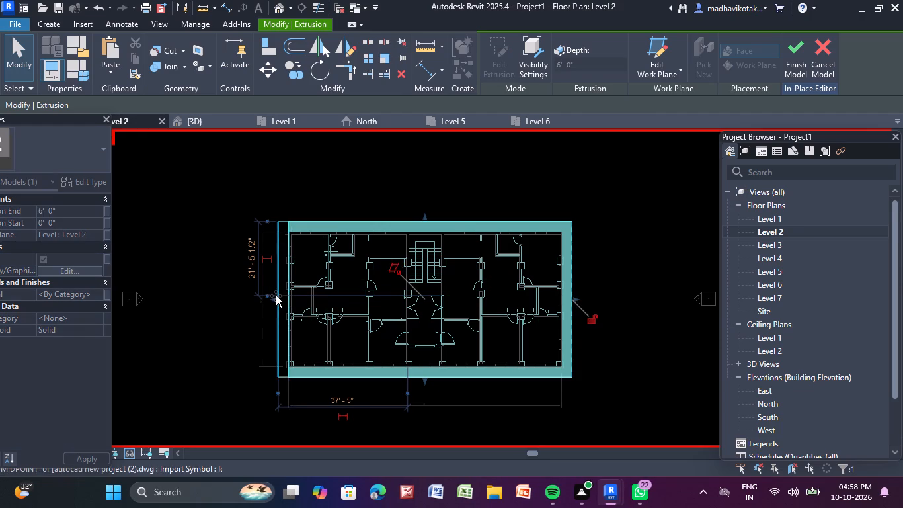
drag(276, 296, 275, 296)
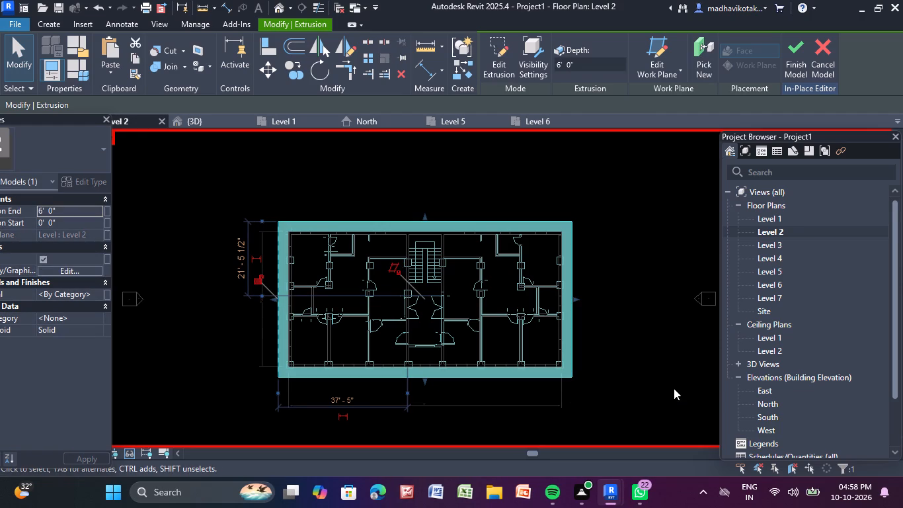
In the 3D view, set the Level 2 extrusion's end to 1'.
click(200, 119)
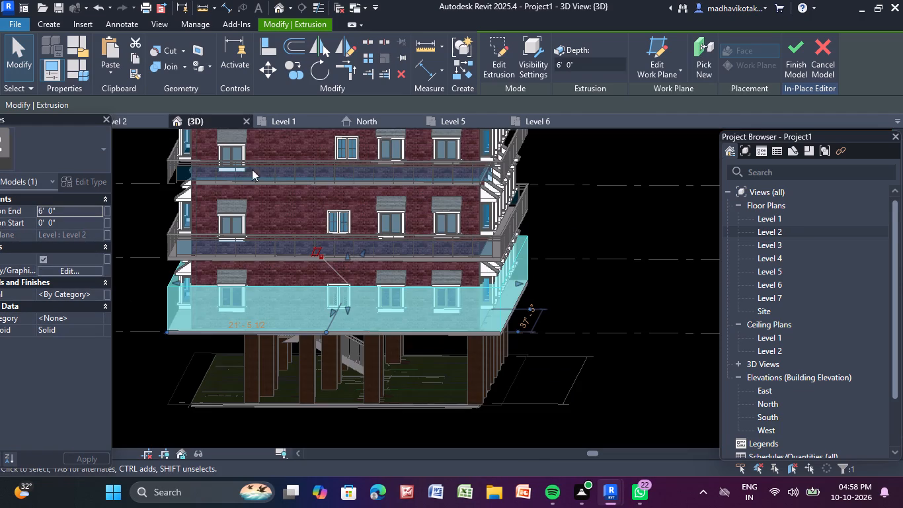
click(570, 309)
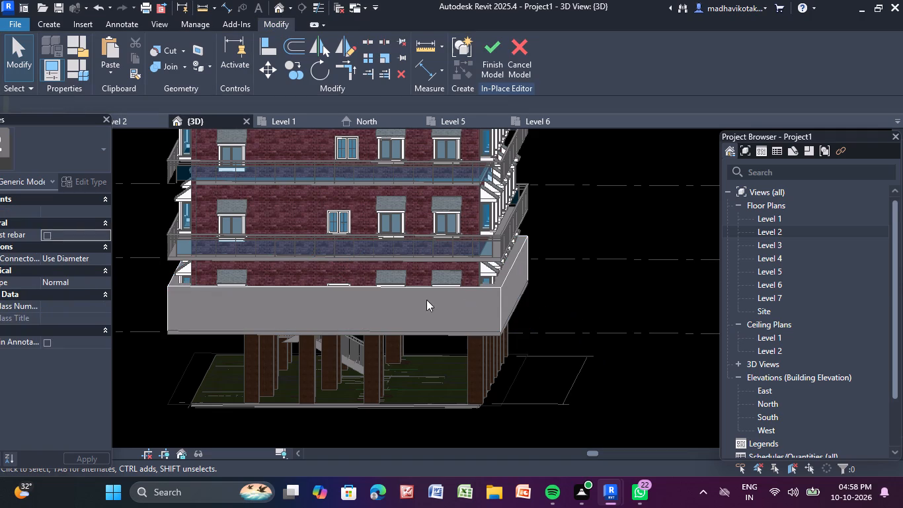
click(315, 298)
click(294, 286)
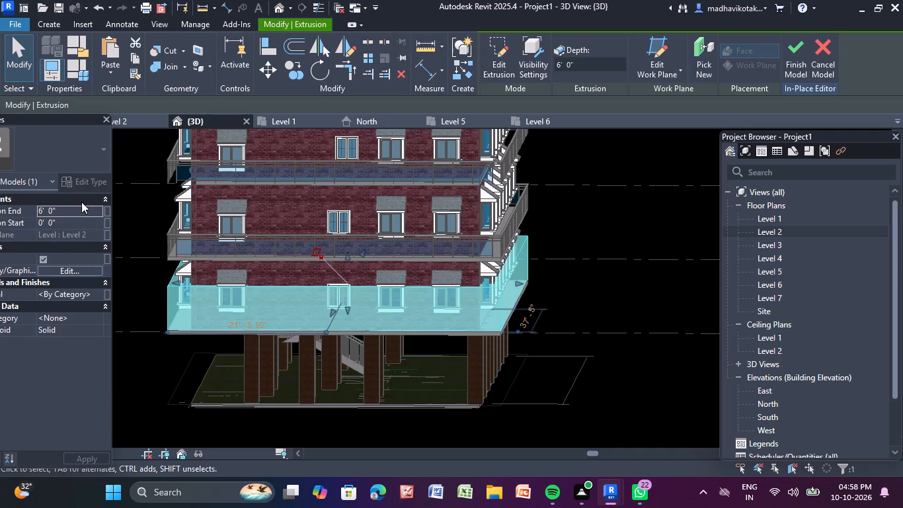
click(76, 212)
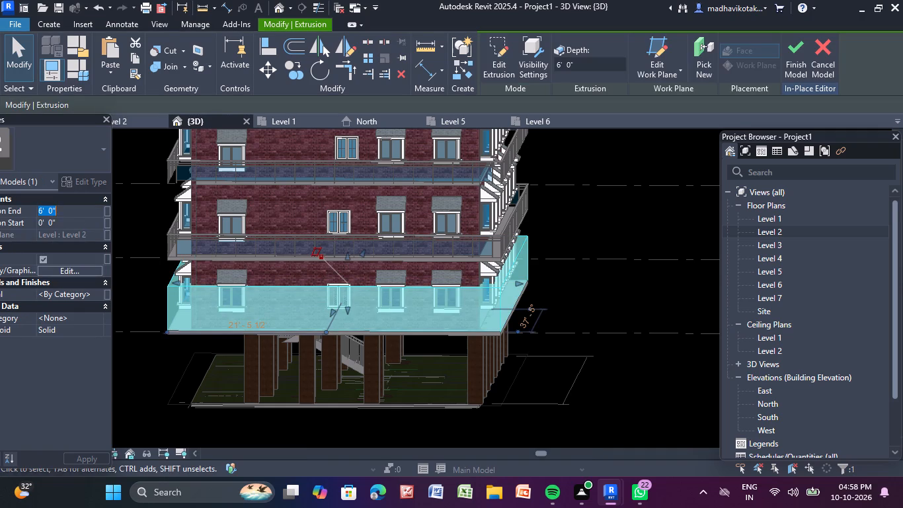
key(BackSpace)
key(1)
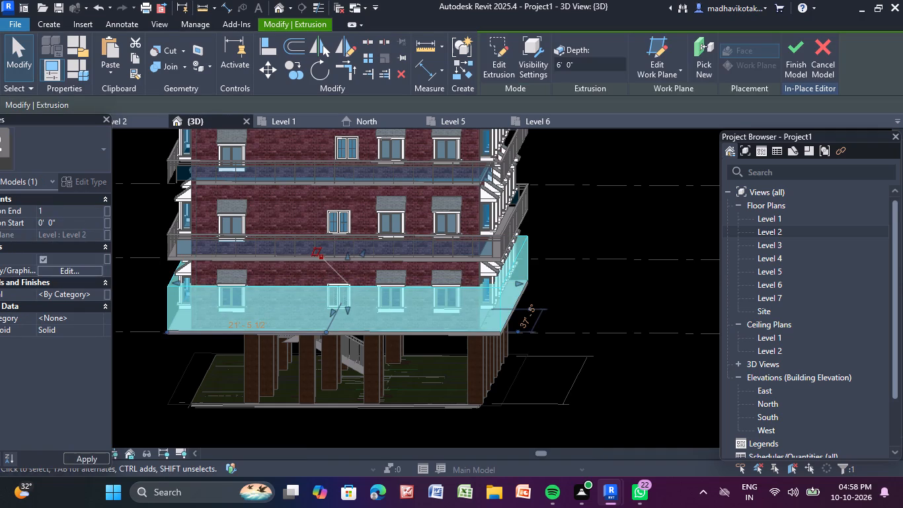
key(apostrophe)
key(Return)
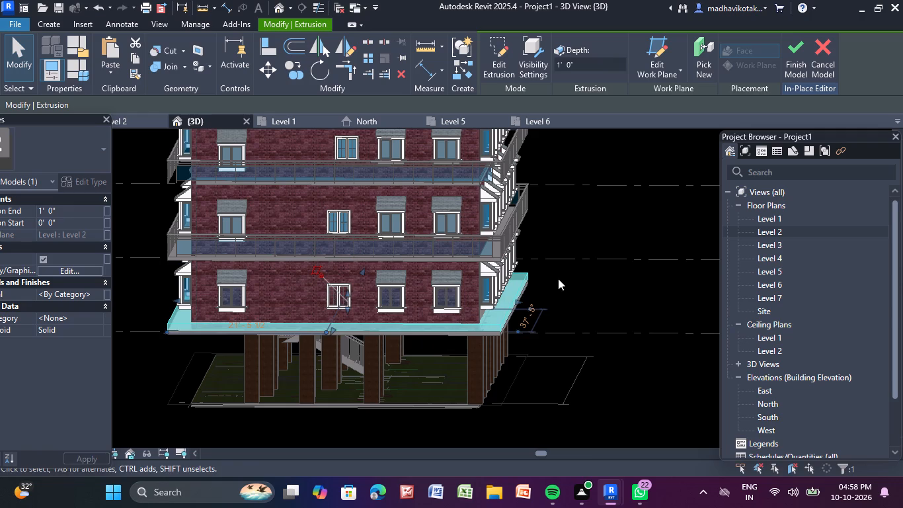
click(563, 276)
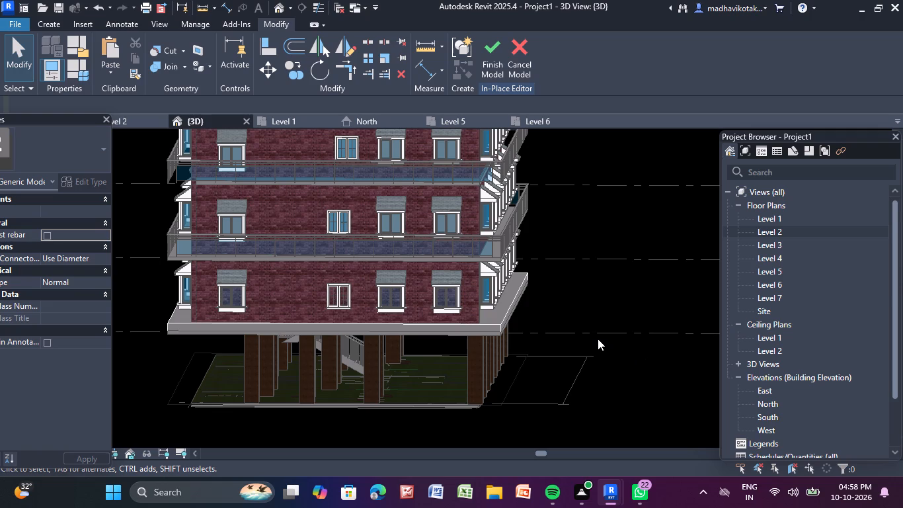
Examine the thin extrusion around Level 2 from several sides, checking its corners, edges and fit against the brick walls and windows.
scroll(489, 335, up, 4)
click(494, 331)
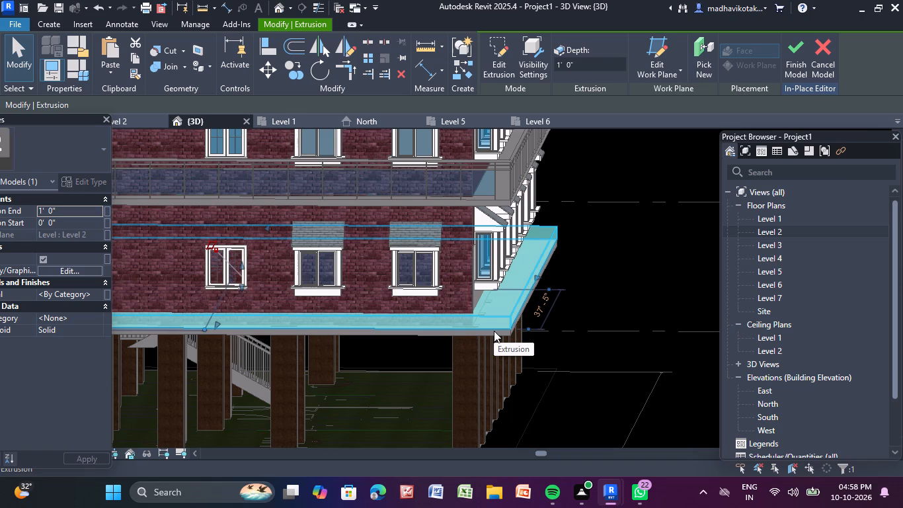
key(Escape)
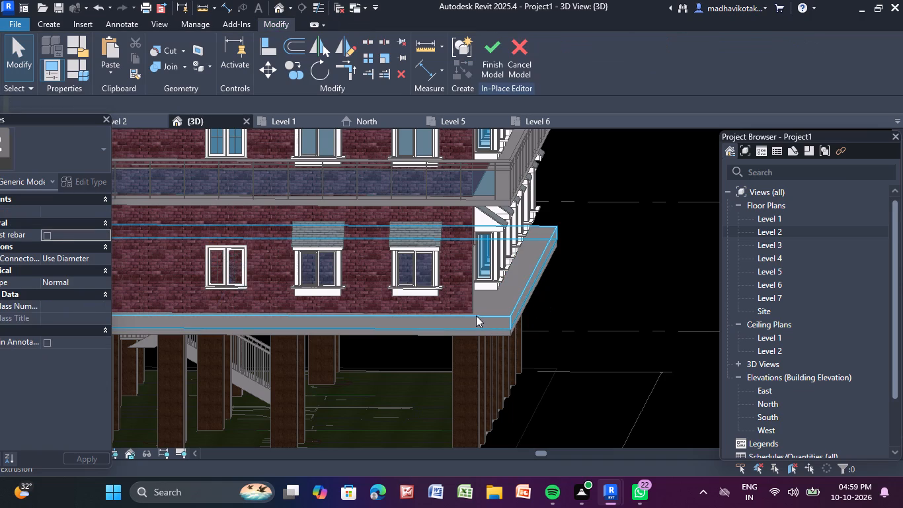
click(478, 319)
key(Escape)
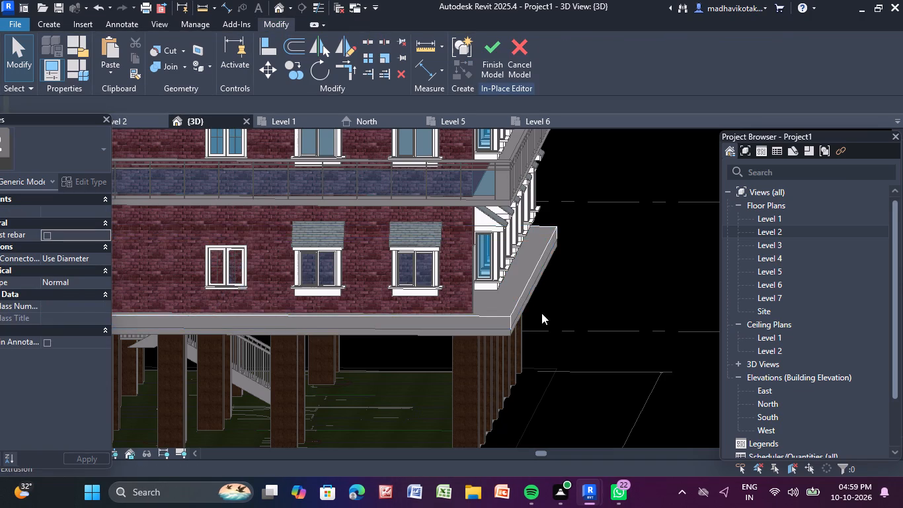
scroll(607, 316, down, 2)
shift+middle_drag(629, 316, 632, 291)
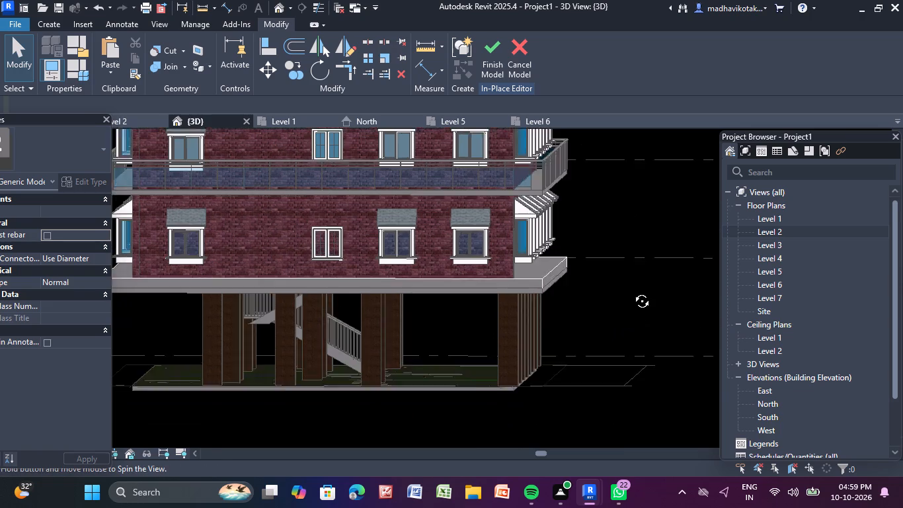
shift+middle_drag(632, 291, 634, 296)
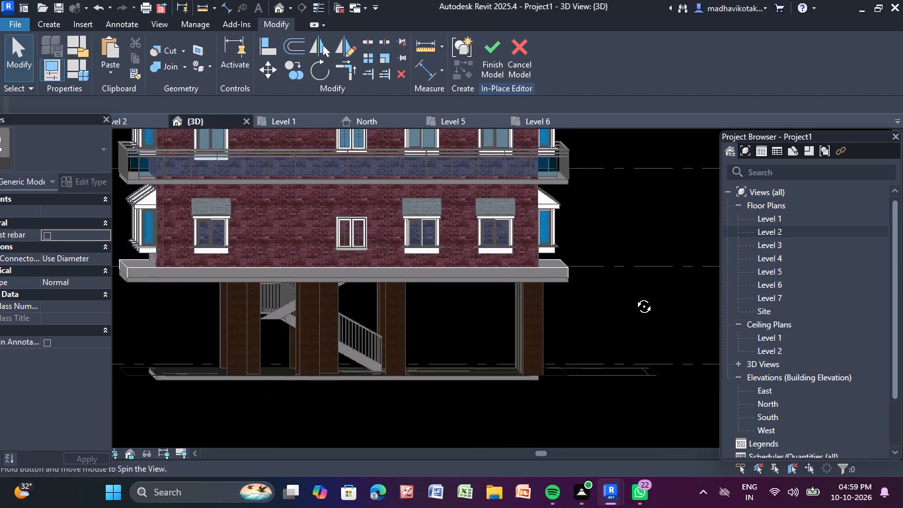
shift+middle_drag(634, 296, 635, 294)
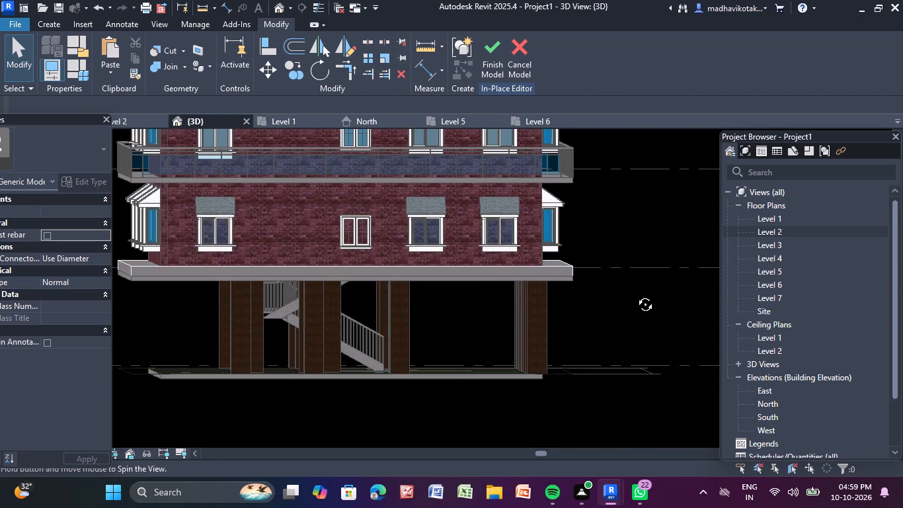
shift+middle_drag(635, 294, 632, 302)
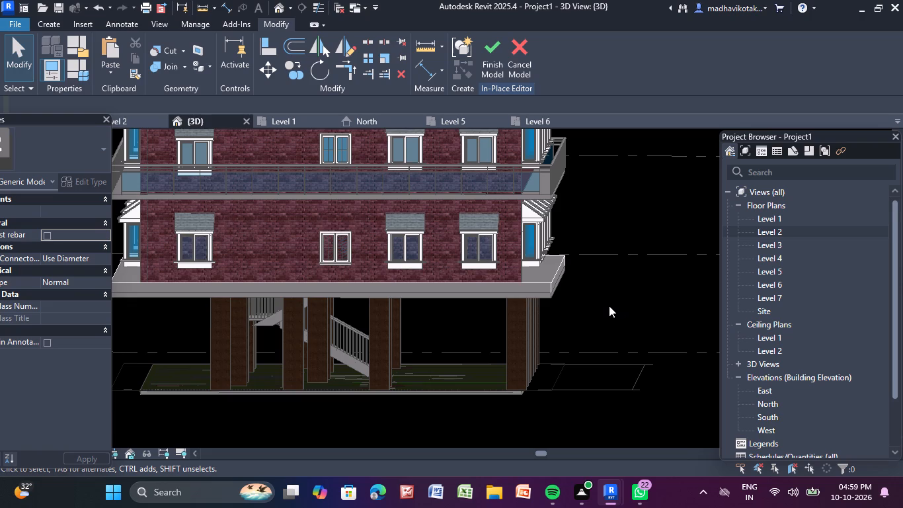
scroll(609, 306, down, 3)
shift+middle_drag(643, 303, 630, 315)
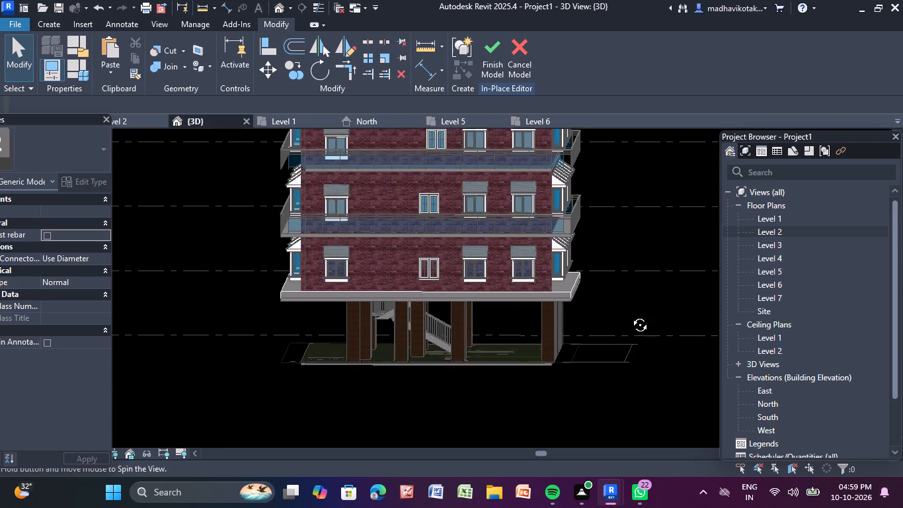
shift+middle_drag(630, 315, 563, 353)
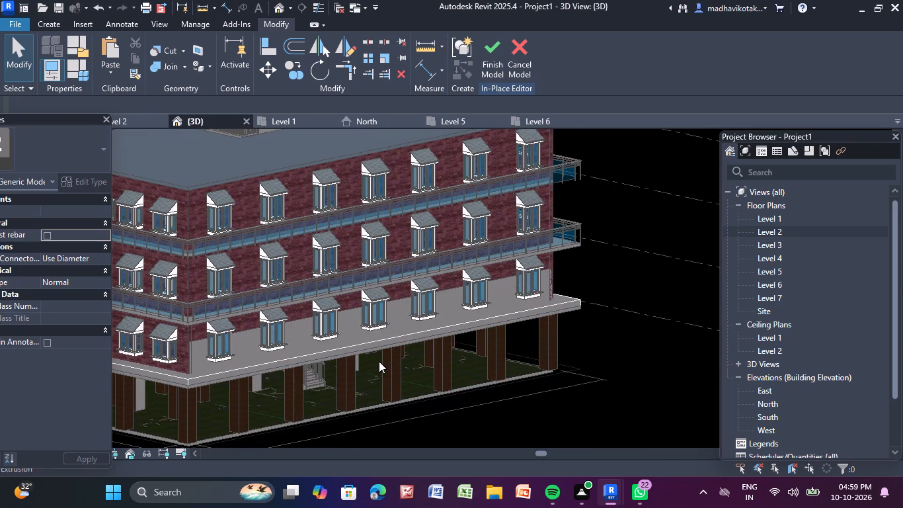
click(339, 352)
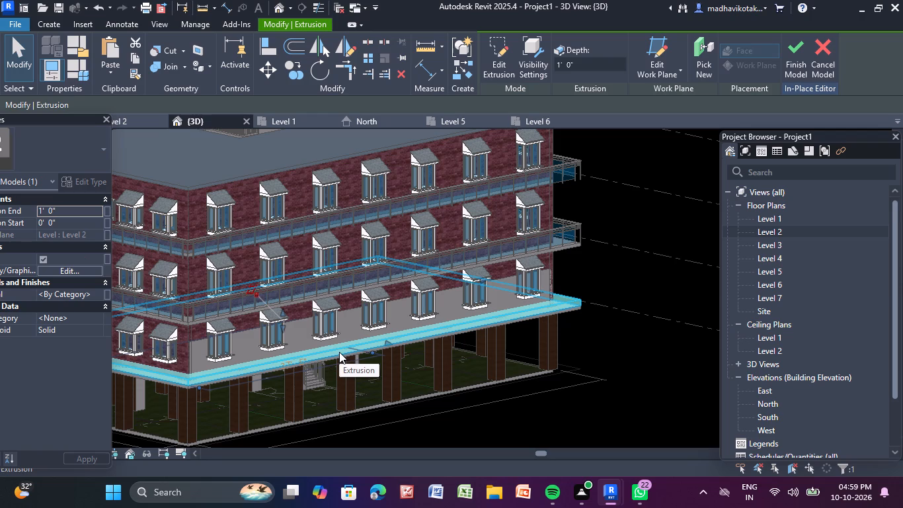
key(Escape)
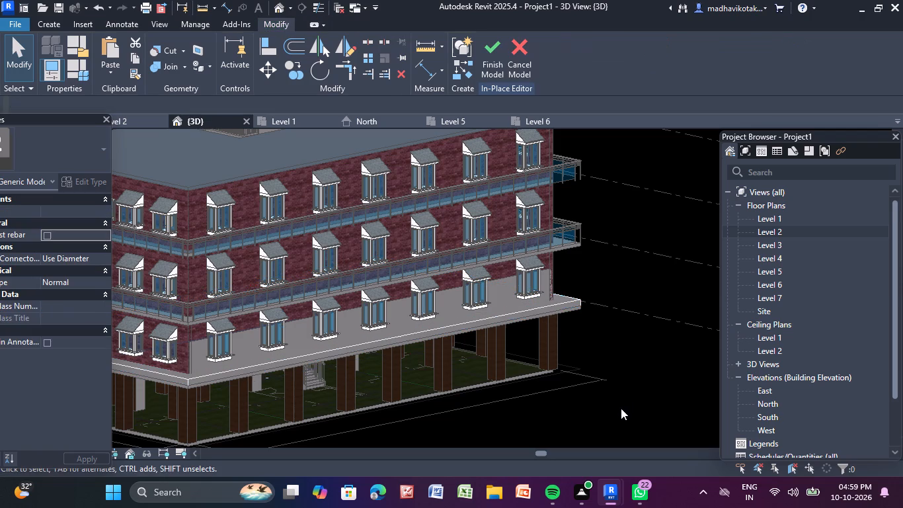
shift+middle_drag(643, 415, 568, 412)
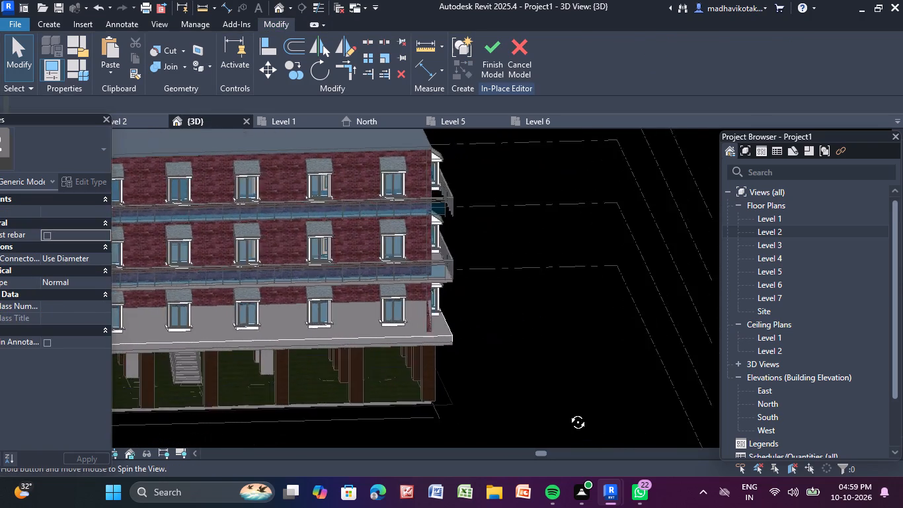
shift+middle_drag(568, 412, 643, 422)
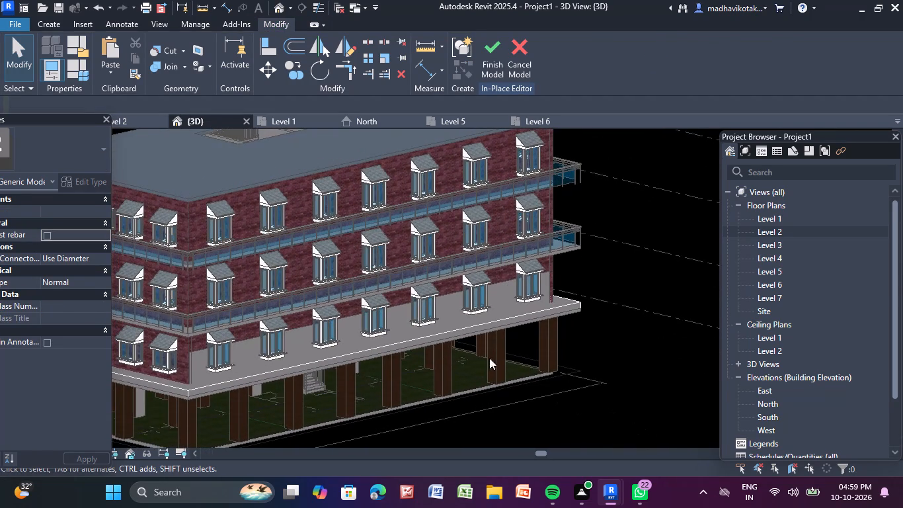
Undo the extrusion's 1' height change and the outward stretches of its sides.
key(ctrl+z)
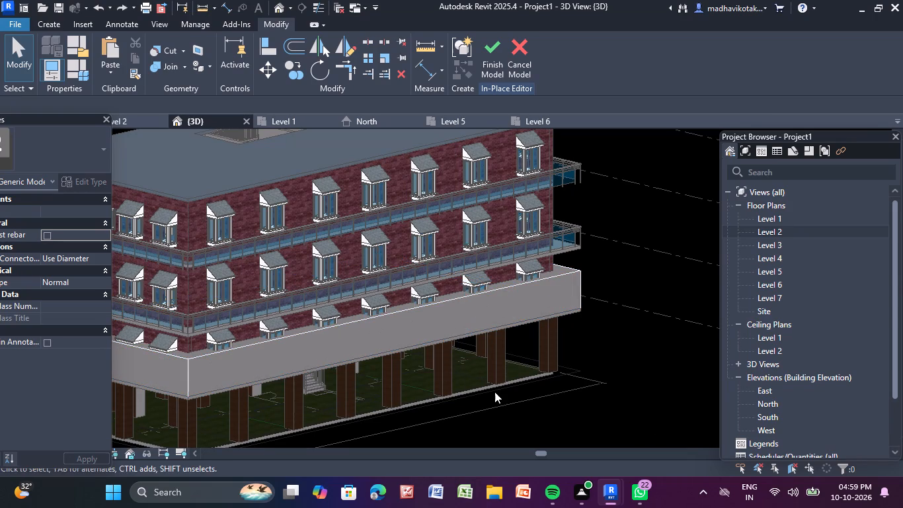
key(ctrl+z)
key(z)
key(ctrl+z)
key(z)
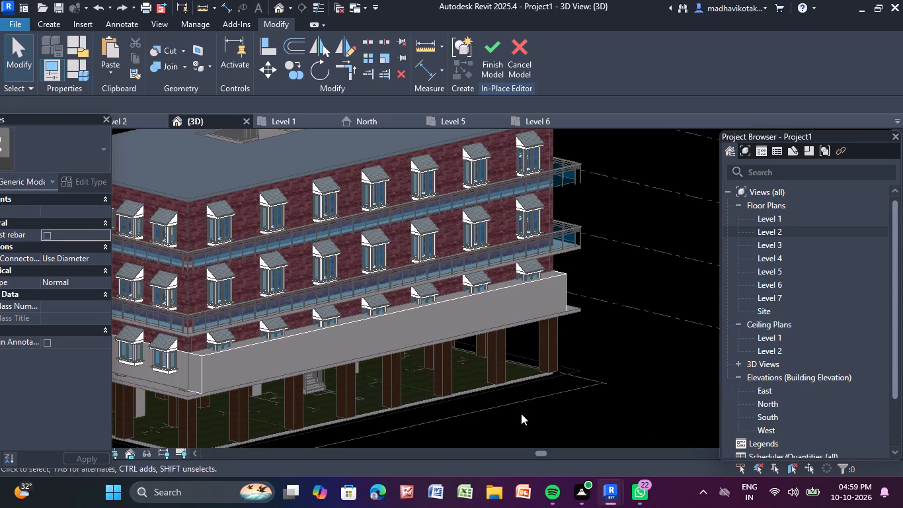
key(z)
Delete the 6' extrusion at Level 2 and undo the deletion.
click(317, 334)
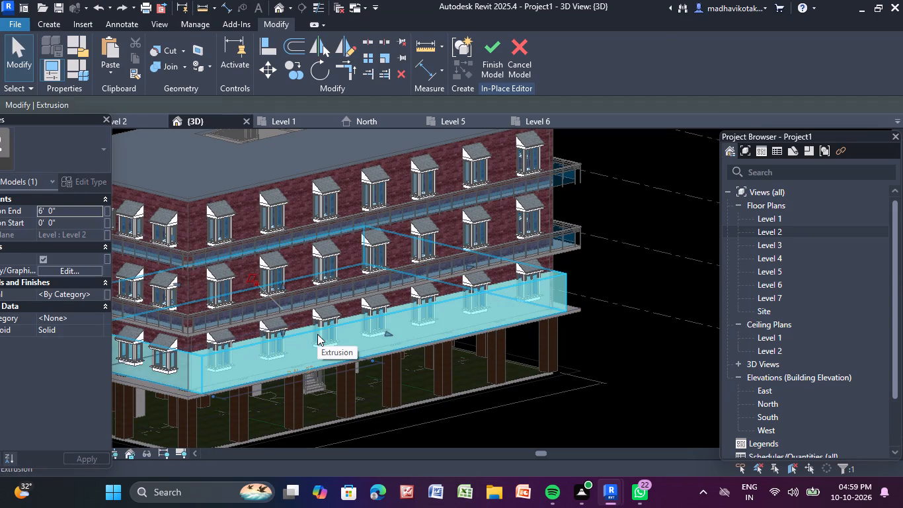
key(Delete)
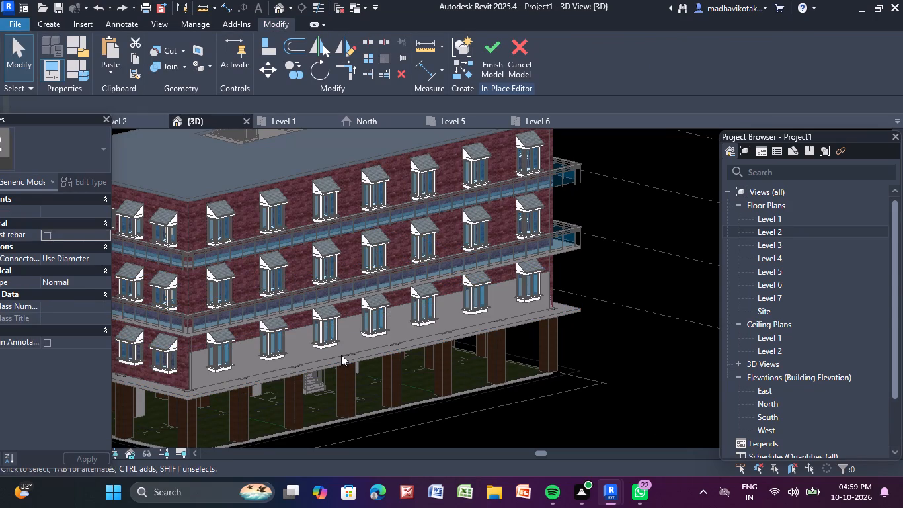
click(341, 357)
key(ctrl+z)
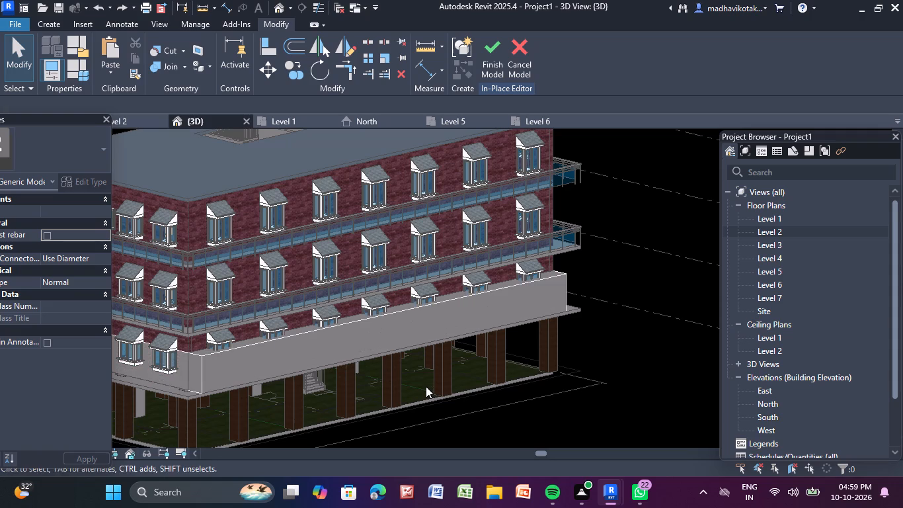
Back out of the extrusion and its sketch, and cancel the in-place generic model so nothing of it is kept.
key(ctrl+z)
key(ctrl+z)
key(ctrl+z)
key(ctrl+z)
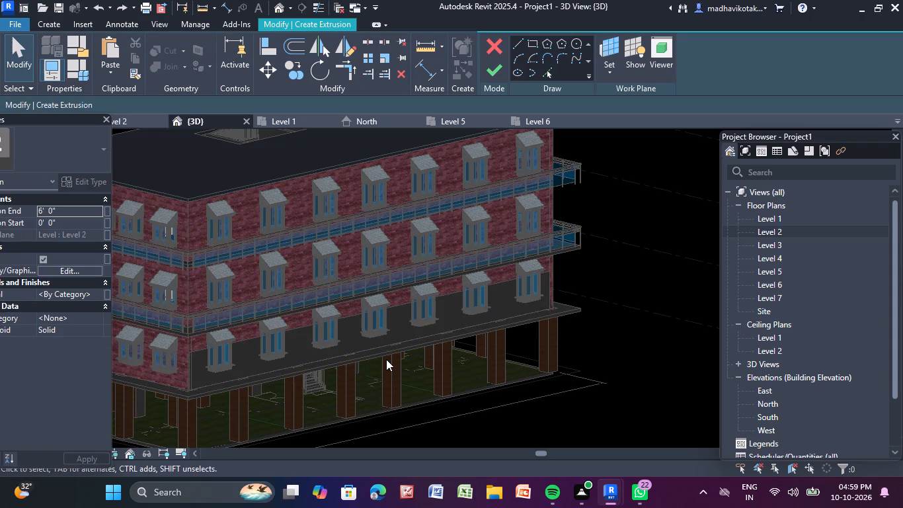
click(498, 50)
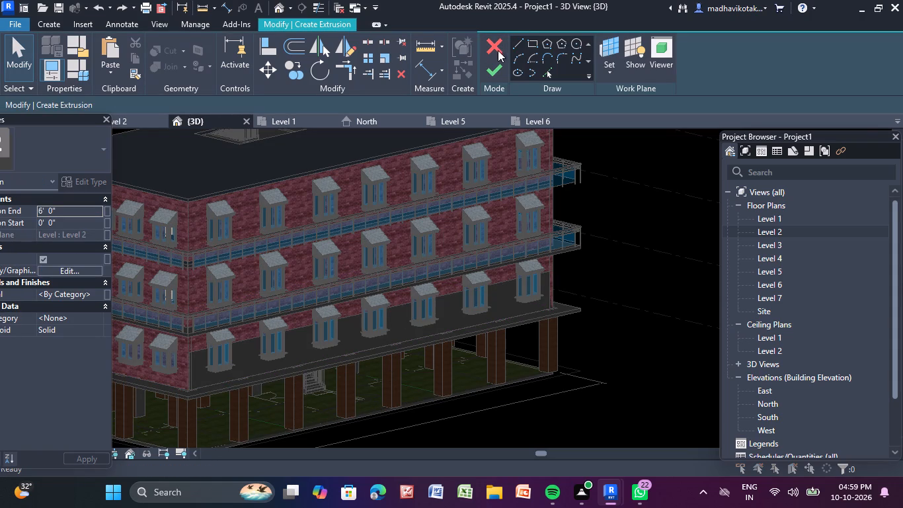
click(478, 253)
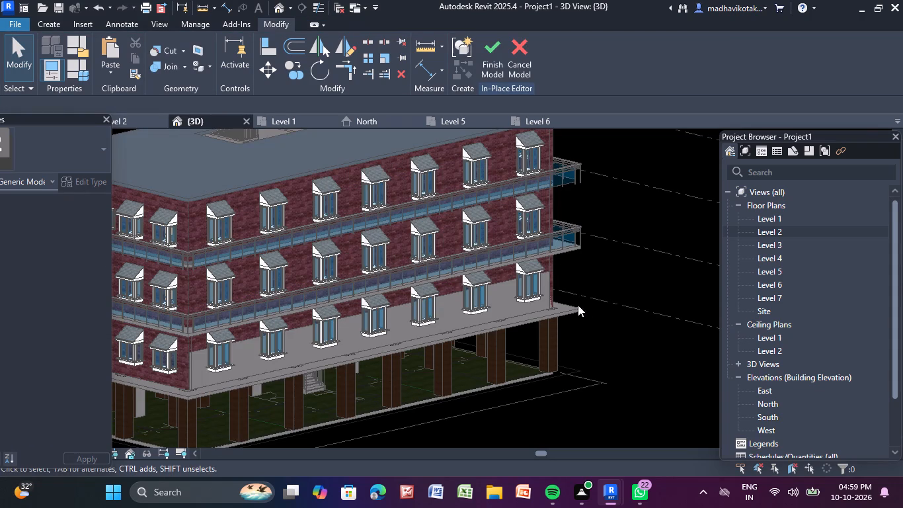
click(516, 50)
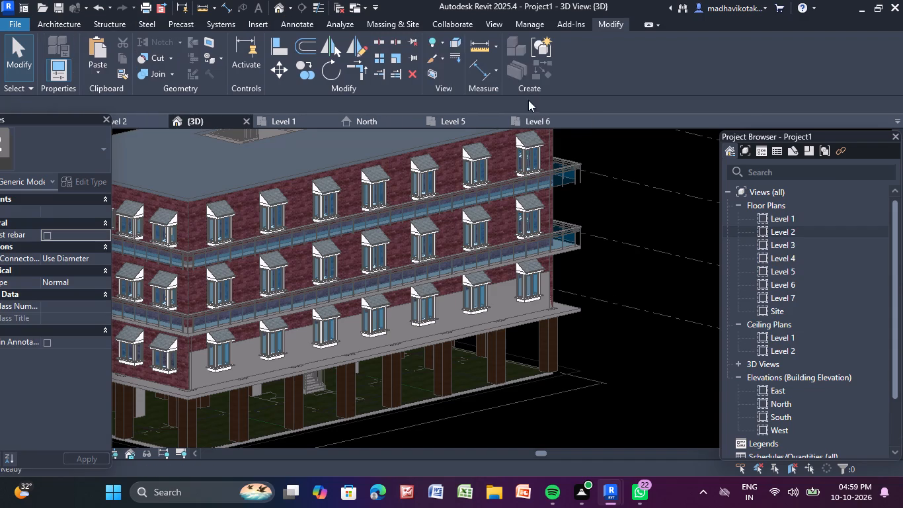
Undo the removal of the glass-panel railing around the building's lowest balcony slab.
click(617, 342)
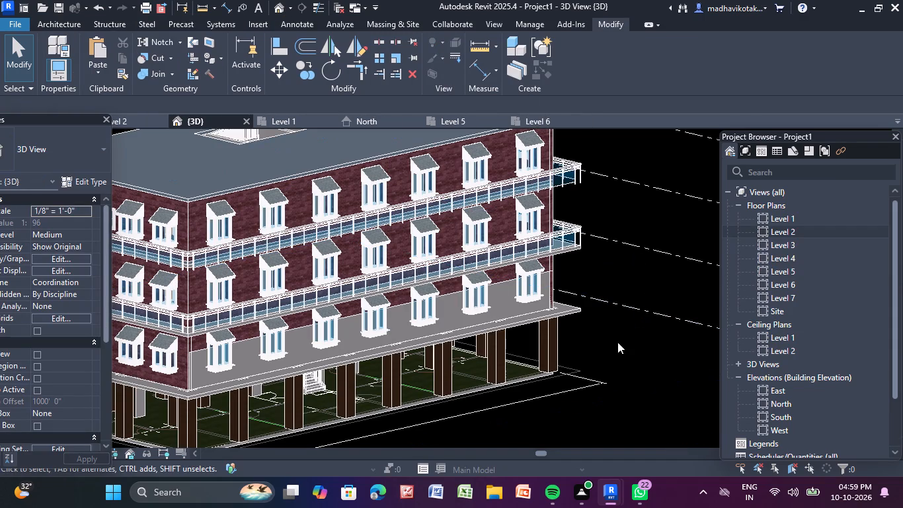
shift+middle_drag(639, 396, 645, 400)
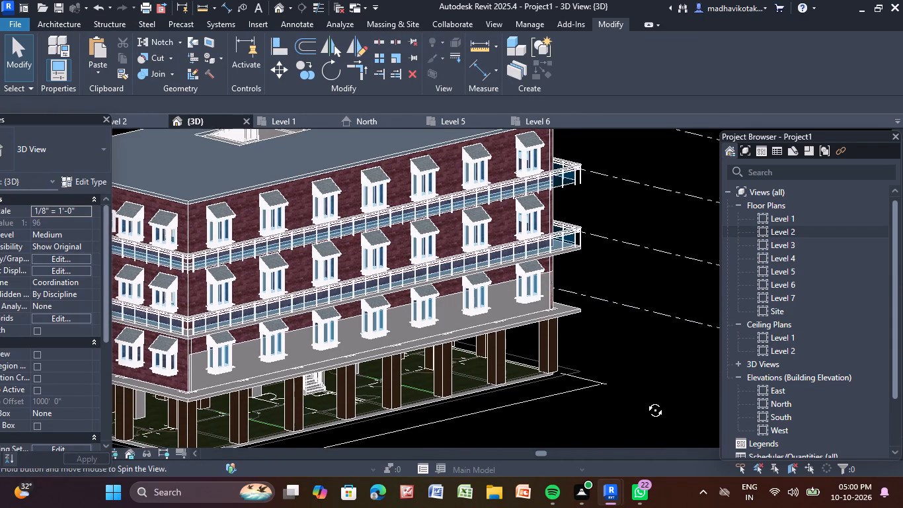
shift+middle_drag(645, 400, 674, 385)
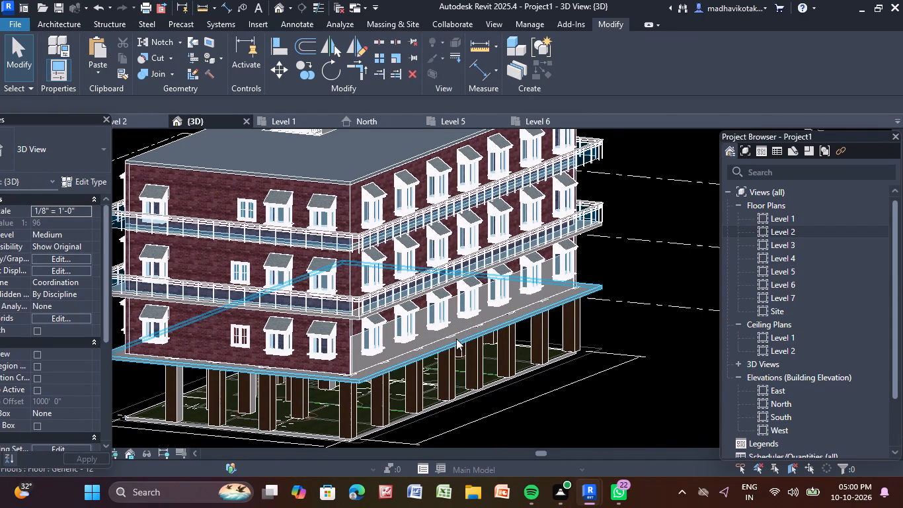
key(ctrl+z)
key(z)
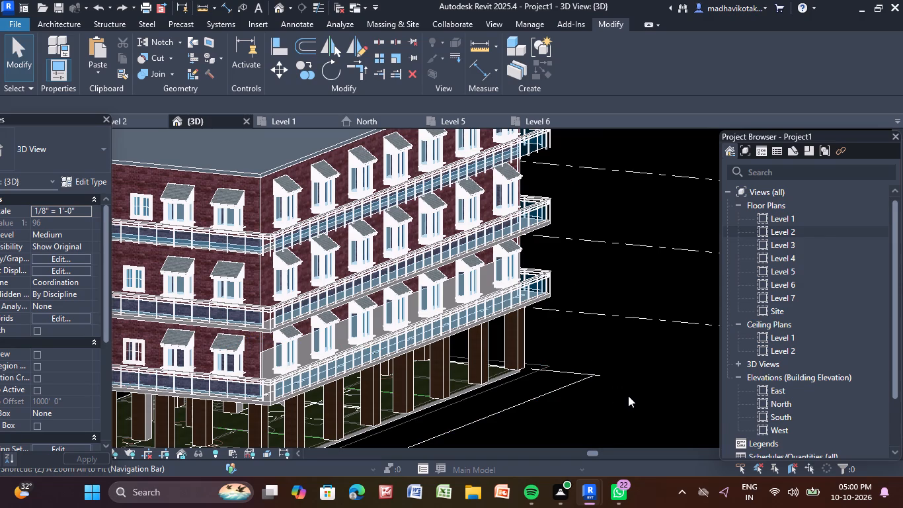
key(z)
middle_drag(622, 391, 642, 376)
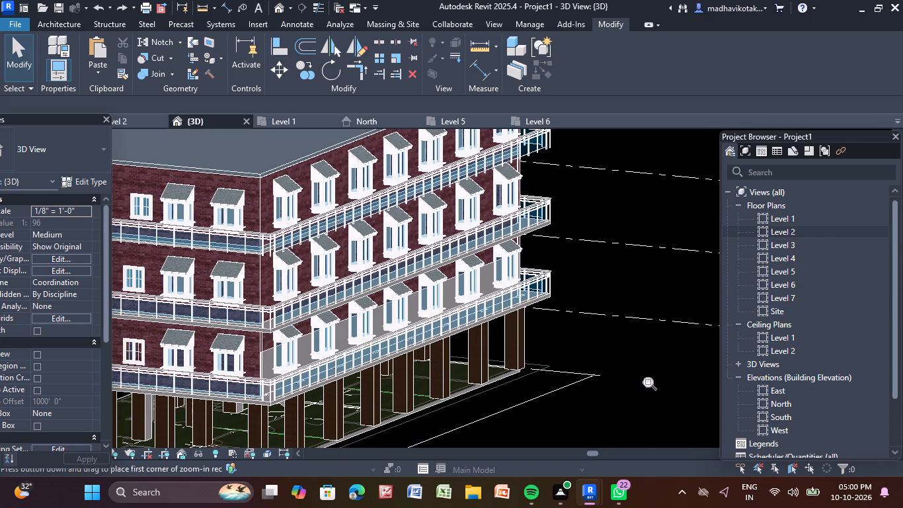
middle_drag(642, 376, 661, 368)
scroll(580, 427, down, 2)
middle_drag(584, 429, 635, 364)
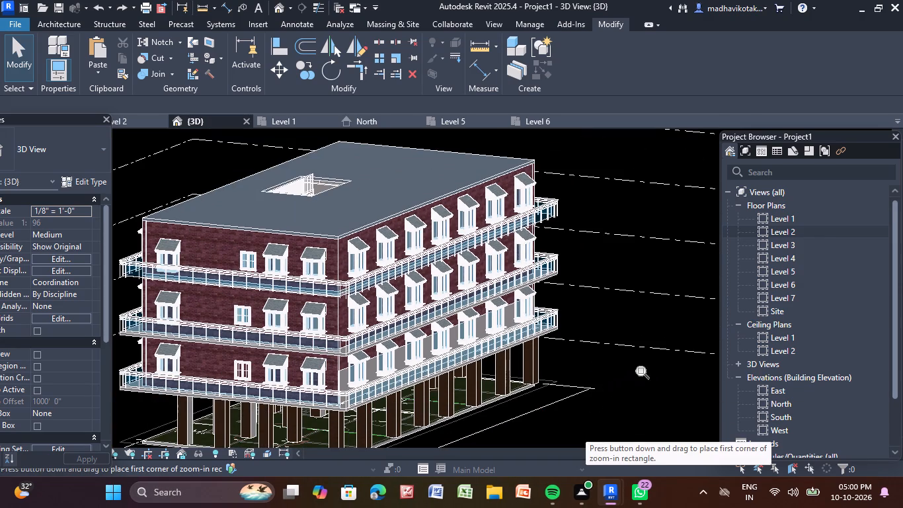
middle_drag(635, 364, 588, 305)
scroll(586, 304, down, 4)
key(Escape)
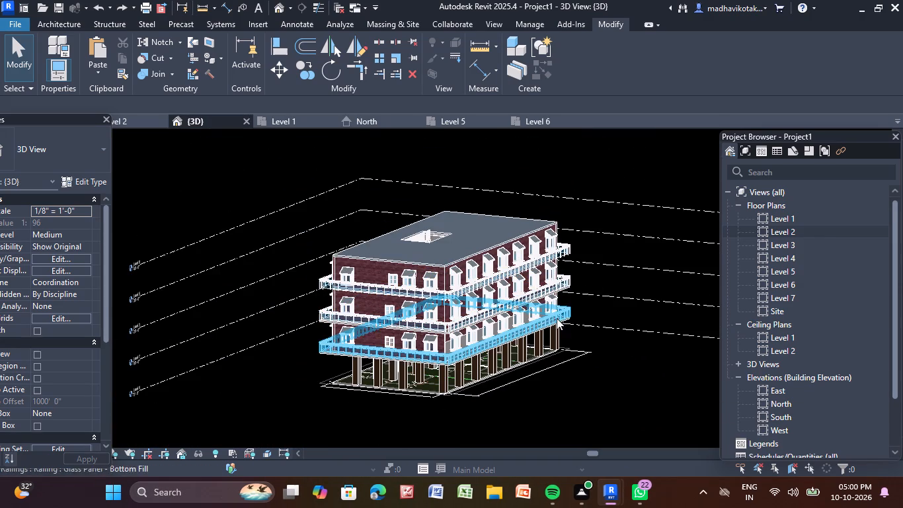
key(Escape)
Examine the whole building from its long and short sides, checking the balcony railings on all storeys and the columns below.
shift+middle_drag(589, 390, 504, 372)
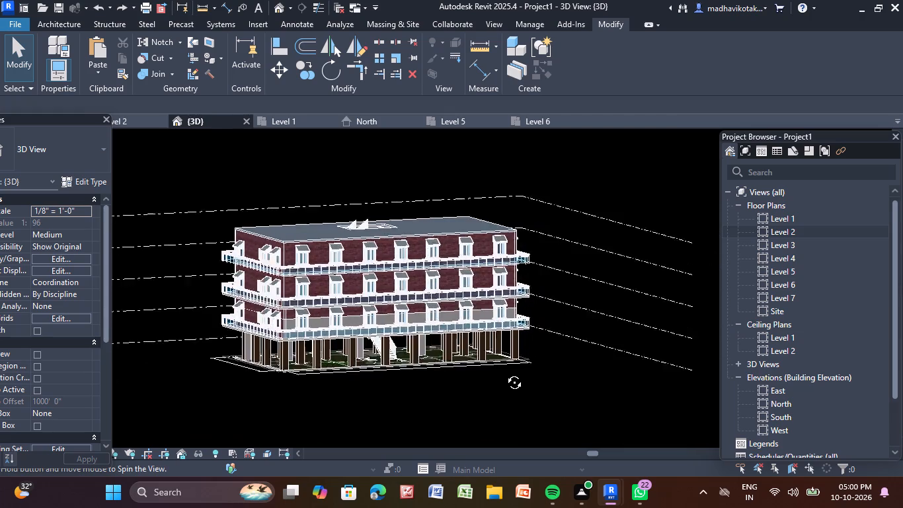
shift+middle_drag(504, 372, 502, 373)
scroll(426, 308, up, 5)
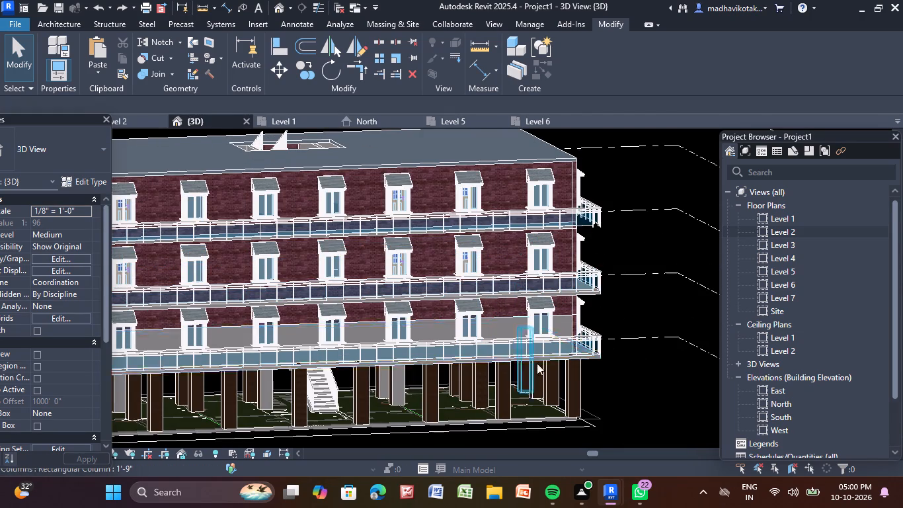
scroll(650, 396, down, 2)
scroll(684, 347, down, 1)
middle_drag(682, 347, 668, 331)
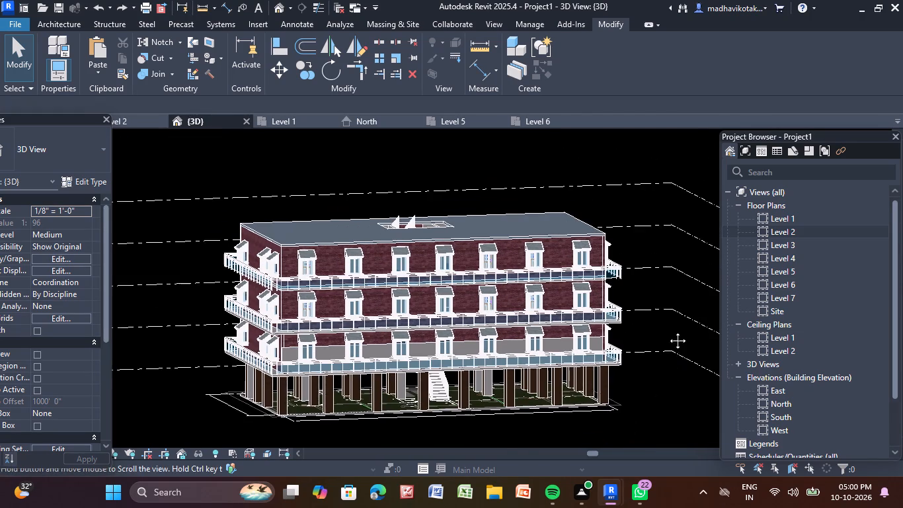
middle_drag(668, 331, 627, 282)
shift+middle_drag(203, 378, 307, 421)
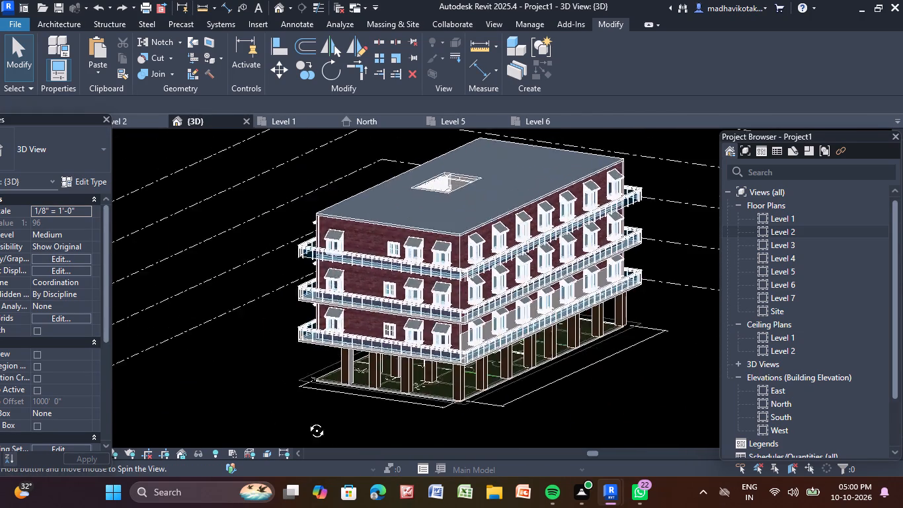
shift+middle_drag(307, 421, 350, 384)
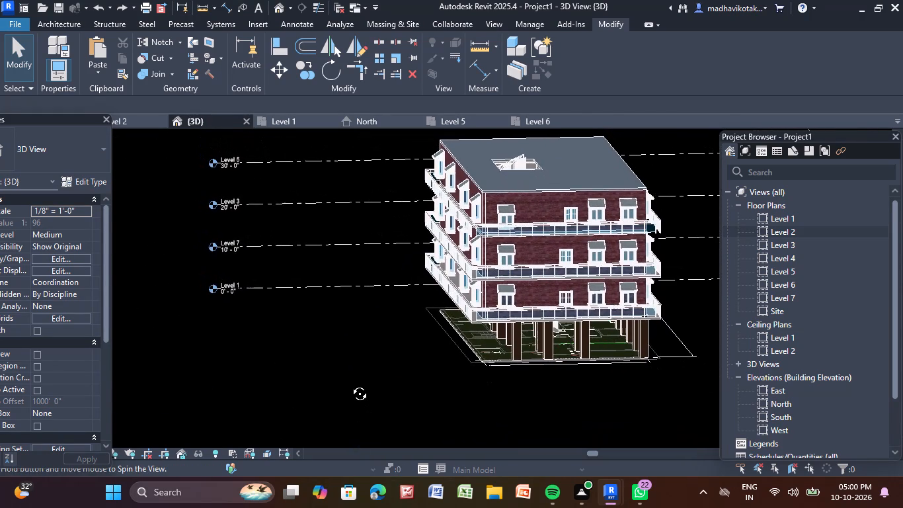
shift+middle_drag(350, 384, 327, 371)
scroll(543, 361, up, 4)
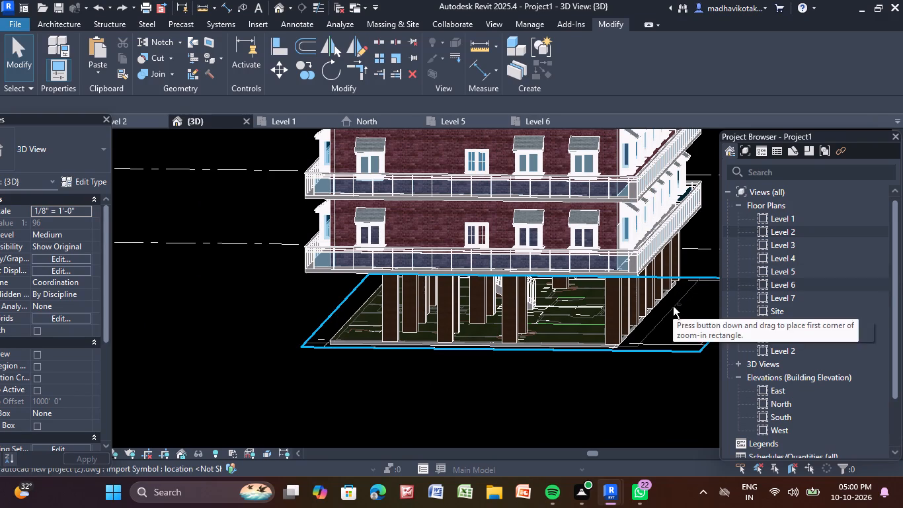
shift+middle_drag(670, 318, 623, 344)
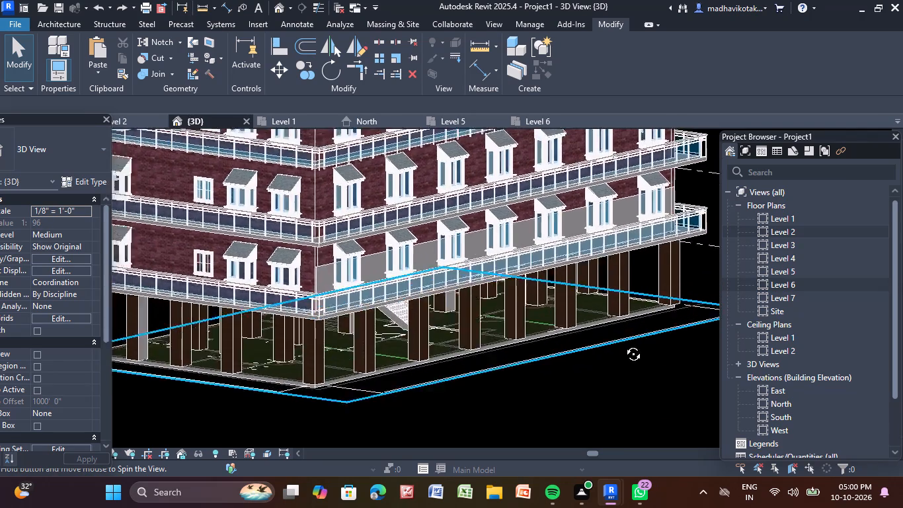
shift+middle_drag(623, 344, 669, 331)
scroll(662, 312, down, 3)
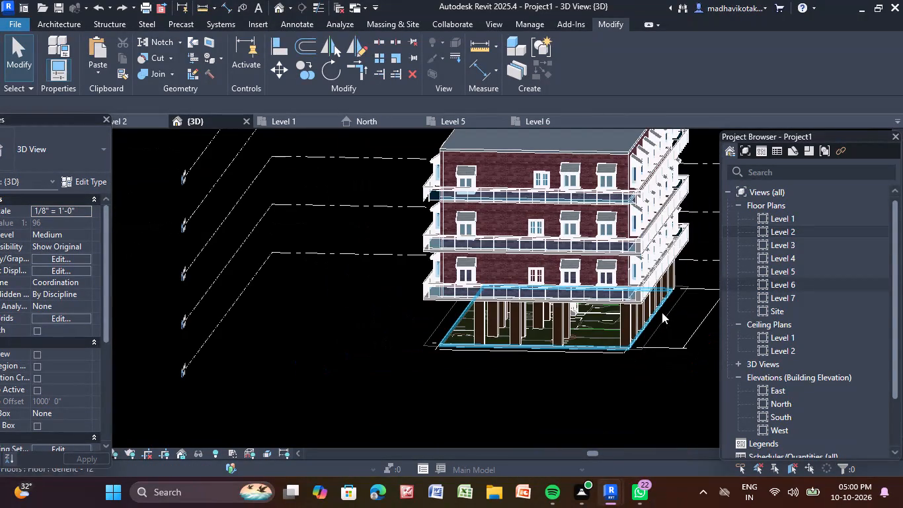
middle_drag(662, 312, 642, 351)
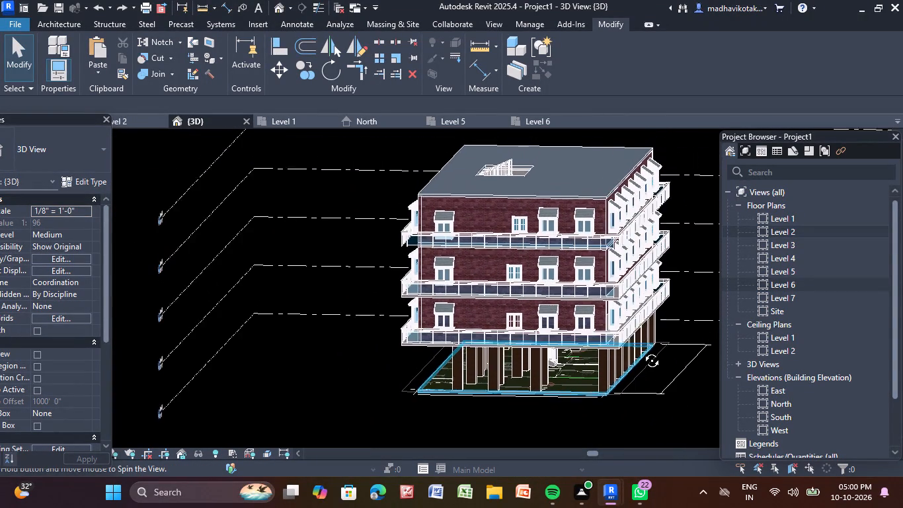
middle_drag(642, 351, 642, 343)
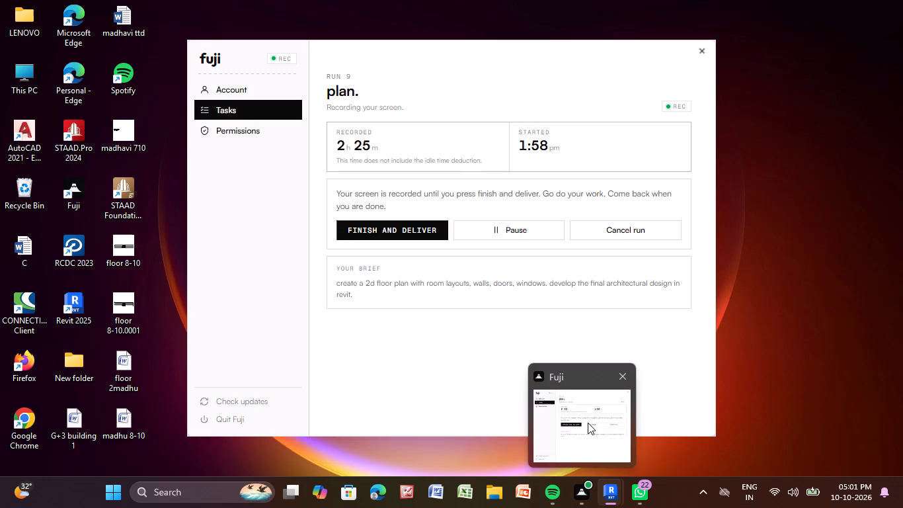
Examine the short brick facade and its stacked balconies from lower and closer viewpoints, including the staircase among the ground columns.
scroll(671, 256, down, 2)
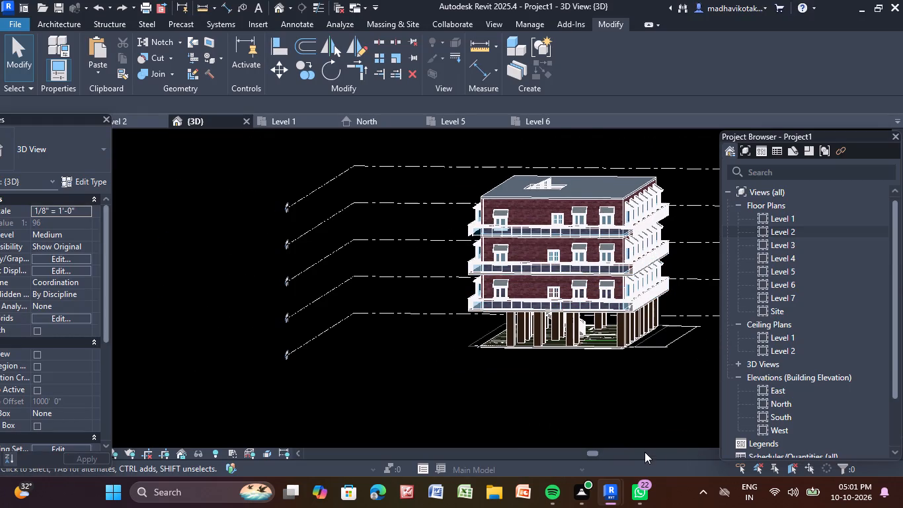
shift+middle_drag(660, 404, 660, 388)
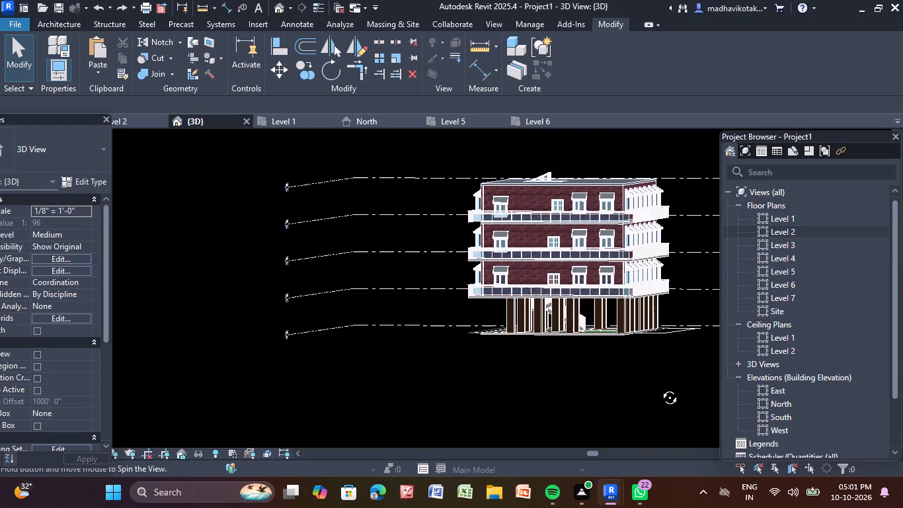
shift+middle_drag(660, 388, 693, 404)
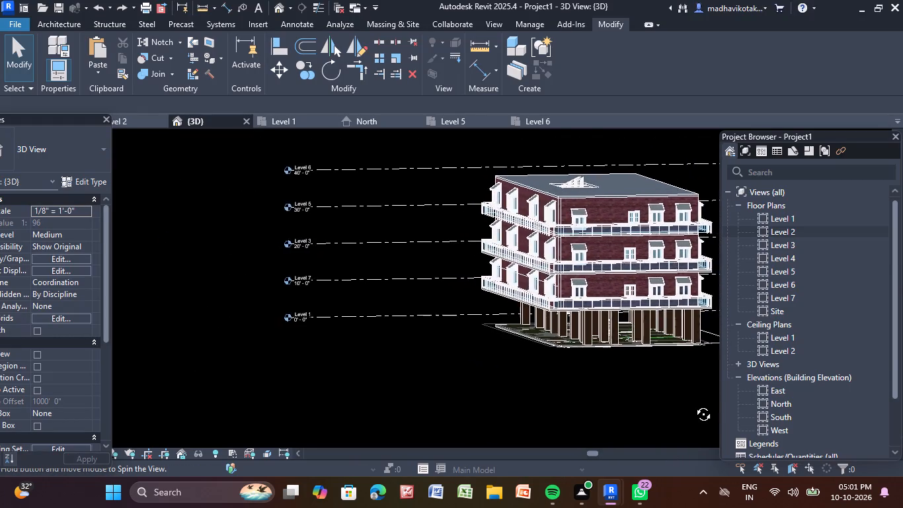
shift+middle_drag(693, 404, 667, 407)
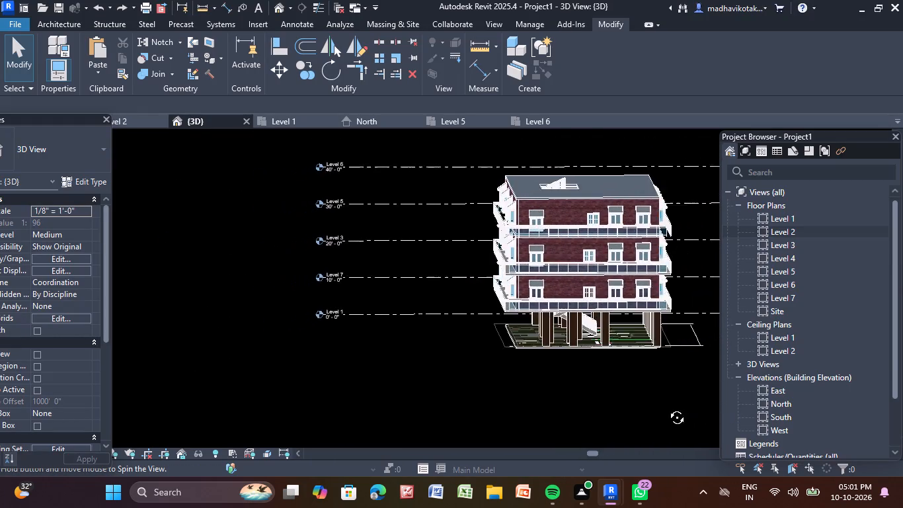
shift+middle_drag(667, 407, 668, 402)
scroll(640, 357, up, 4)
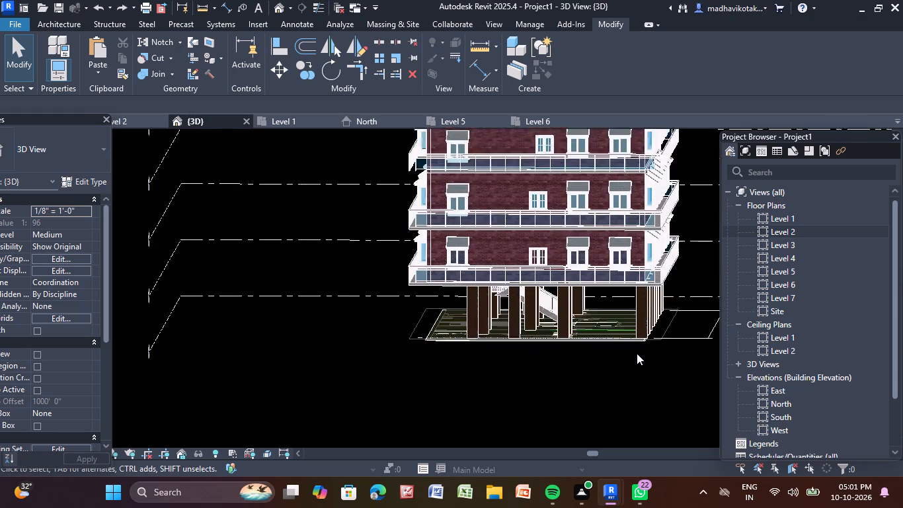
scroll(623, 384, down, 2)
middle_drag(622, 384, 616, 409)
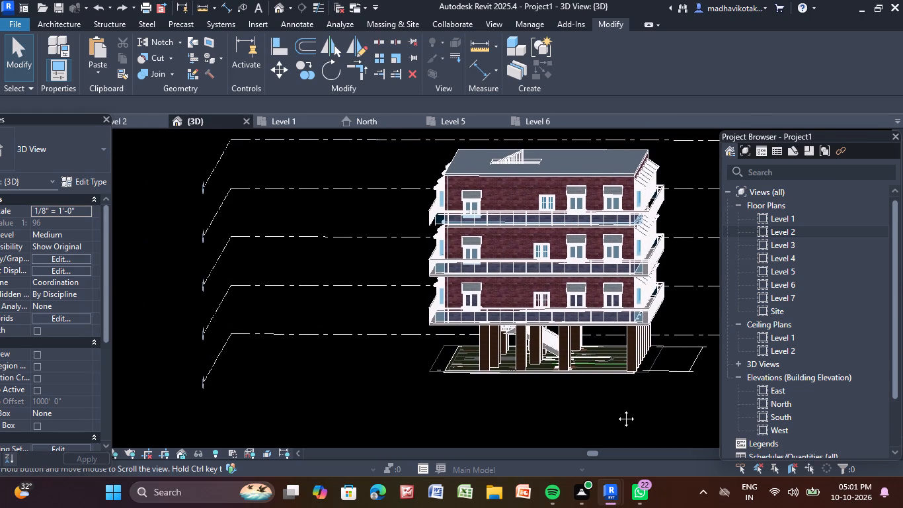
middle_drag(616, 409, 616, 409)
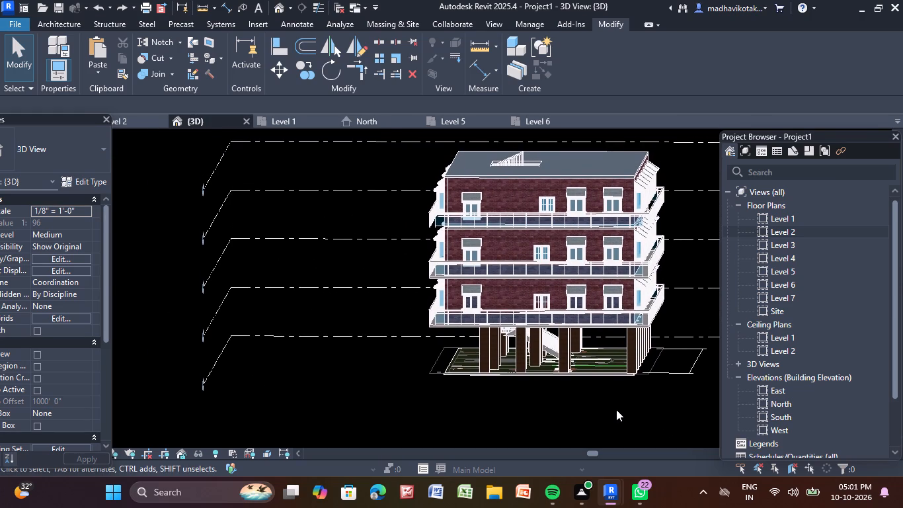
scroll(419, 207, up, 4)
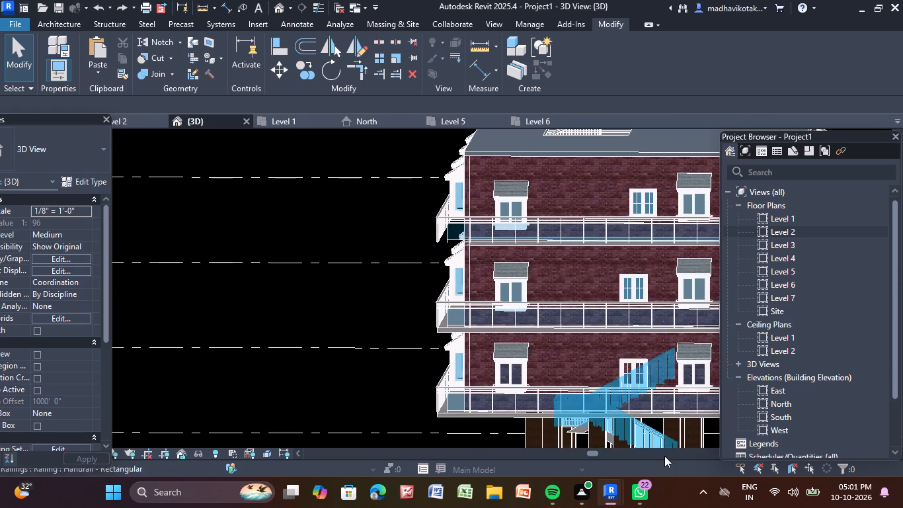
scroll(524, 382, down, 3)
Delete the Glass Panel - Bottom Fill railing around the topmost balcony.
shift+middle_drag(339, 326, 395, 353)
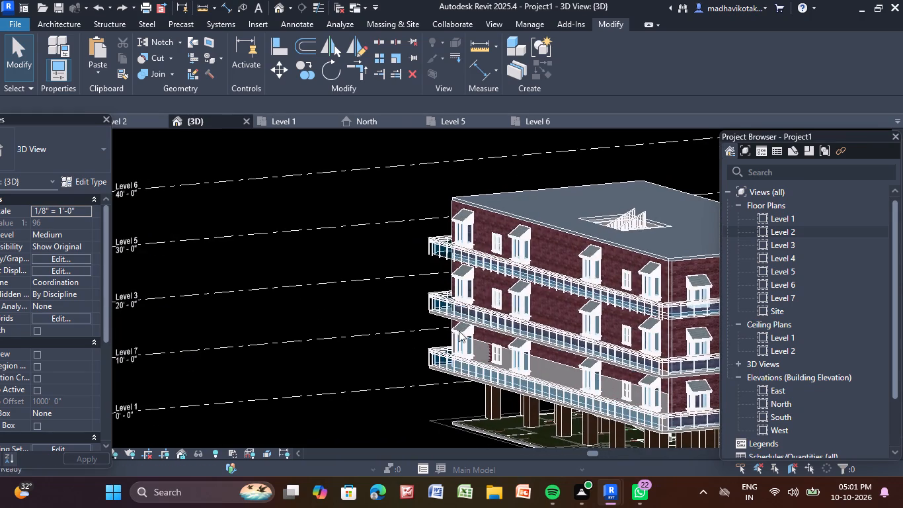
scroll(570, 296, up, 4)
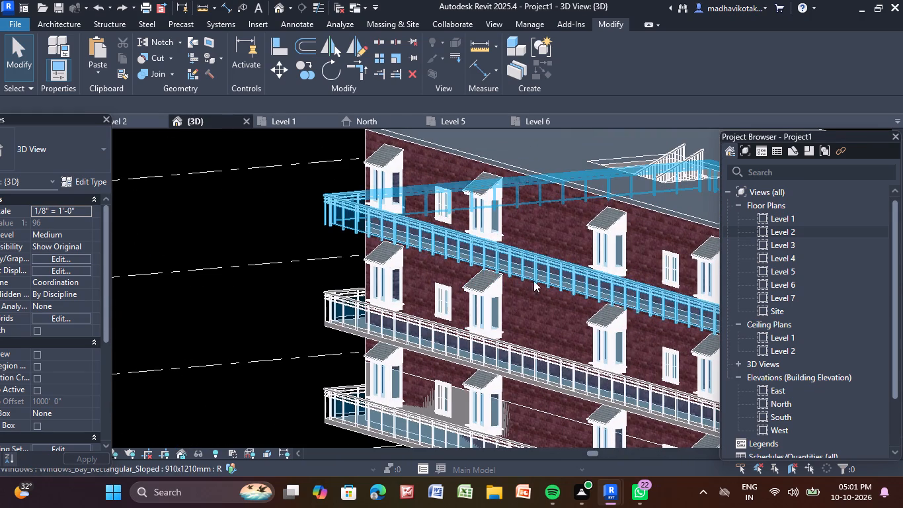
shift+middle_drag(628, 323, 594, 333)
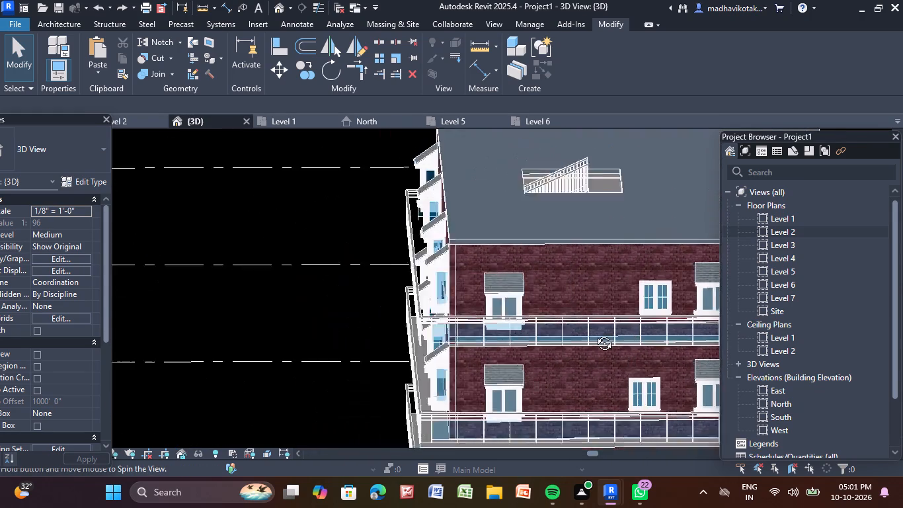
shift+middle_drag(594, 333, 666, 339)
scroll(580, 289, up, 2)
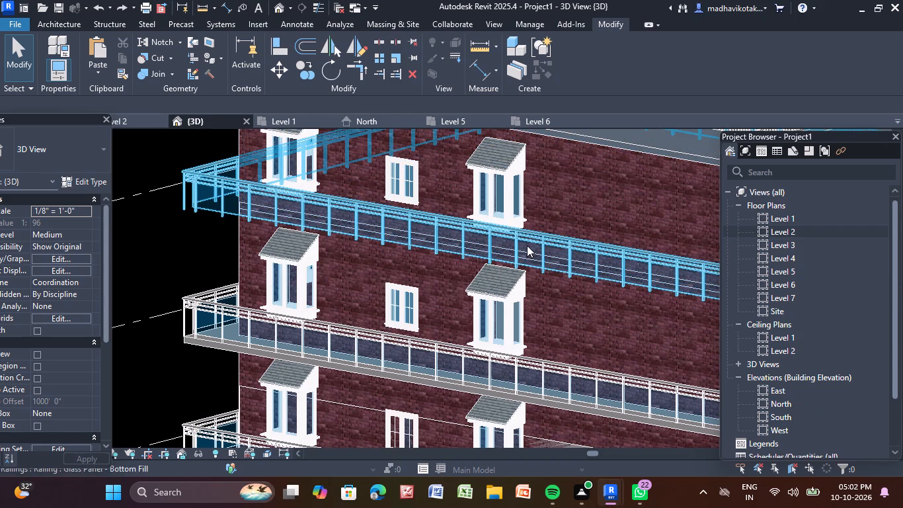
middle_drag(527, 245, 448, 214)
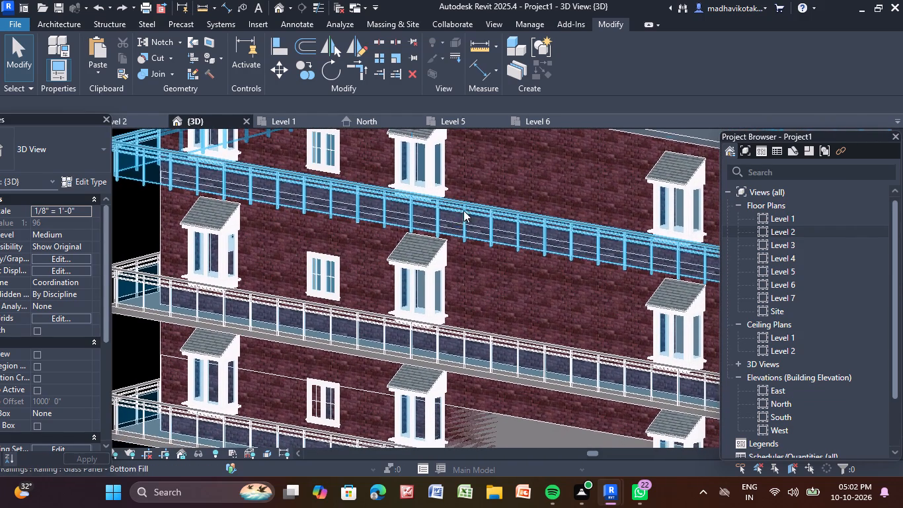
click(465, 210)
key(Delete)
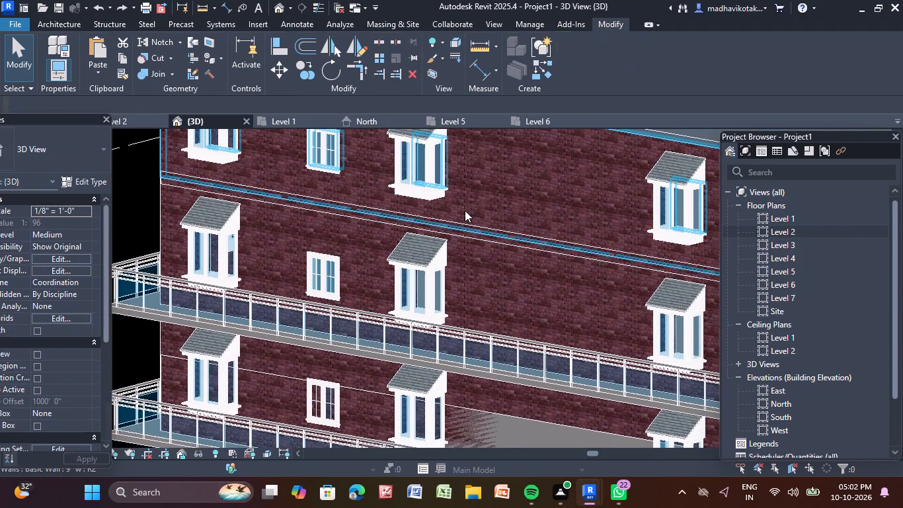
Delete the Generic - 12" floor at Level 5 between the two upper storeys.
scroll(521, 260, down, 5)
shift+middle_drag(519, 266, 453, 247)
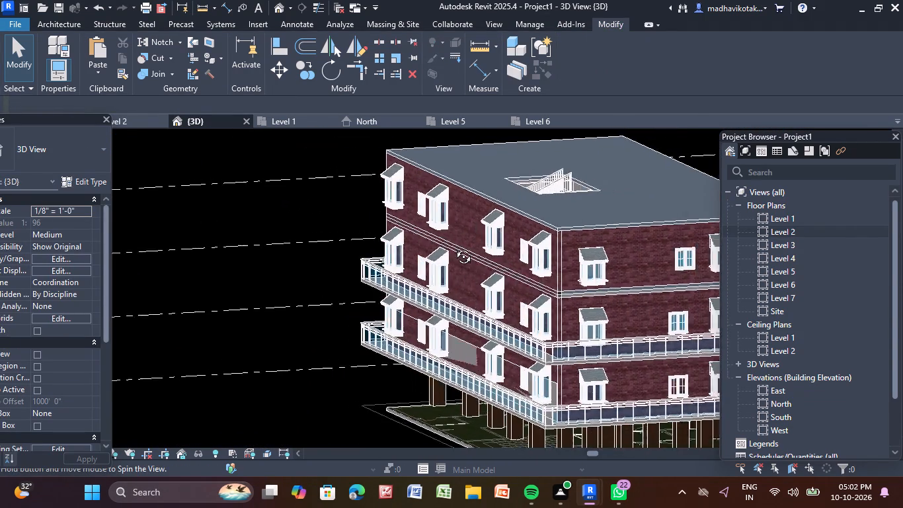
shift+middle_drag(453, 247, 430, 244)
scroll(501, 282, up, 4)
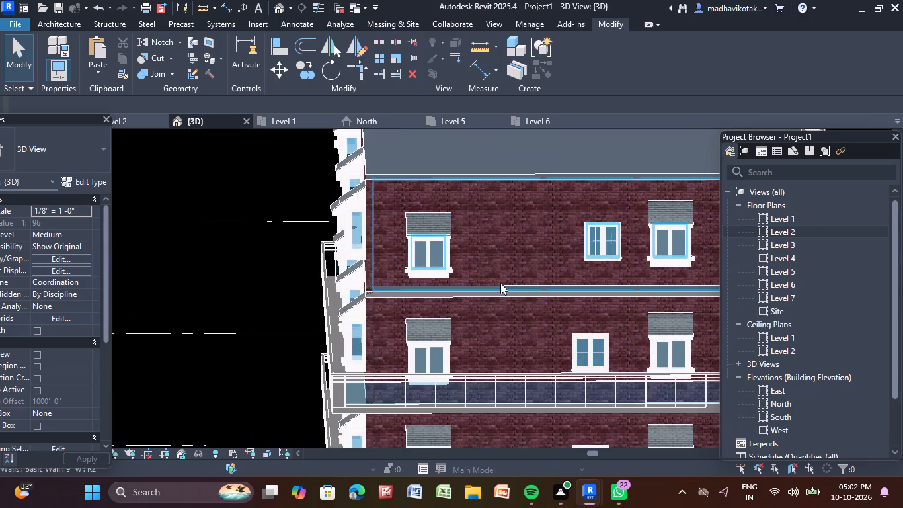
click(503, 293)
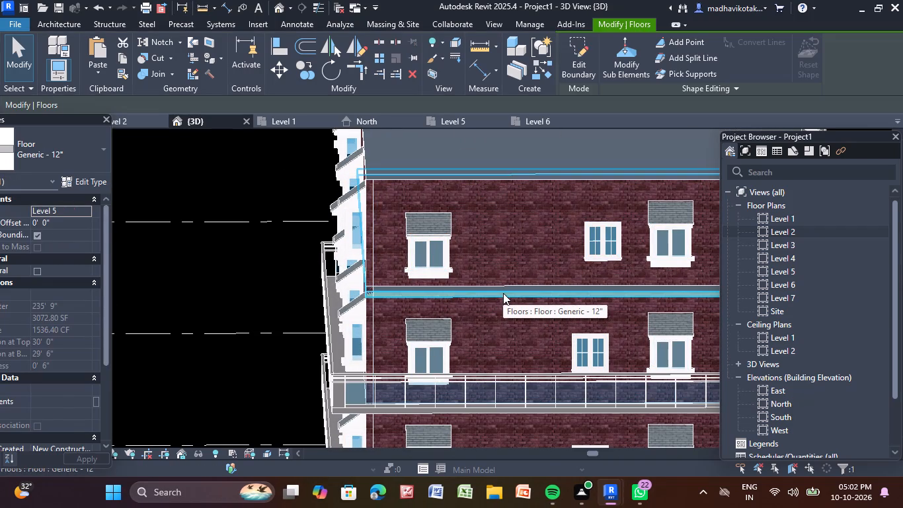
key(Delete)
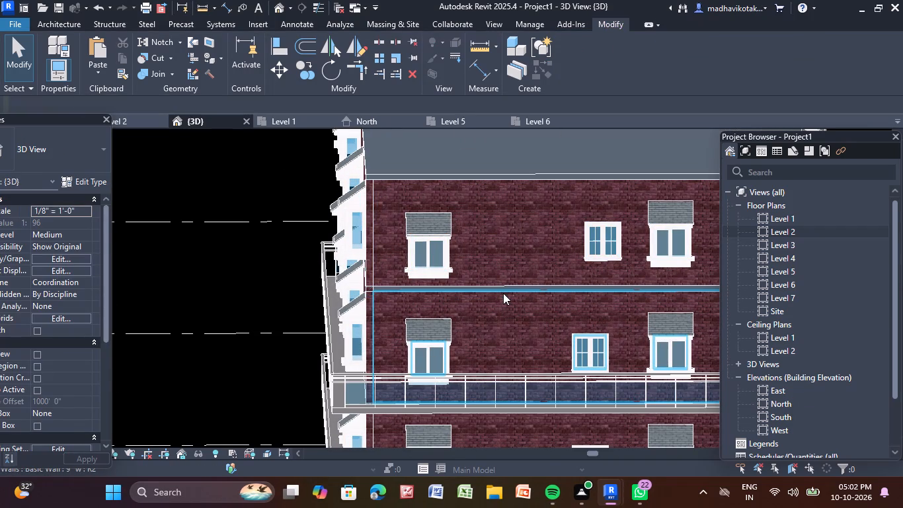
Undo the deletion of the Generic - 12" floor at Level 5.
click(514, 286)
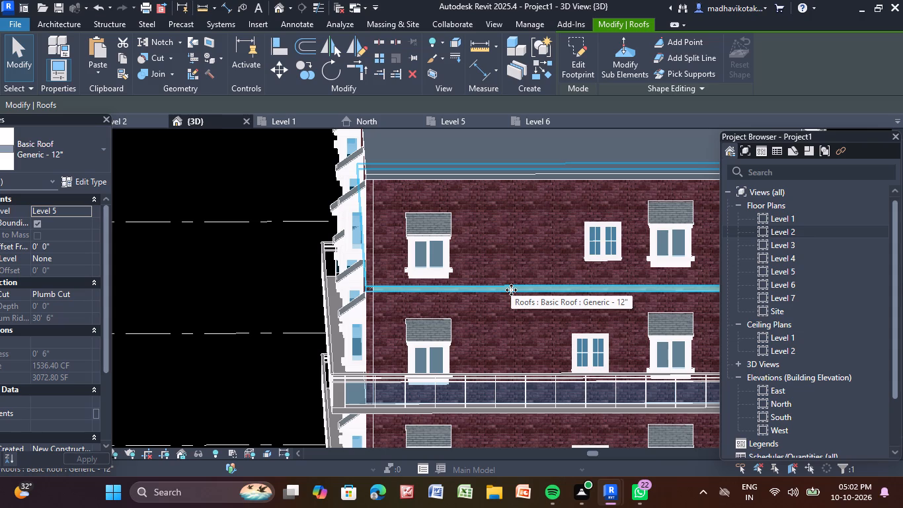
key(Escape)
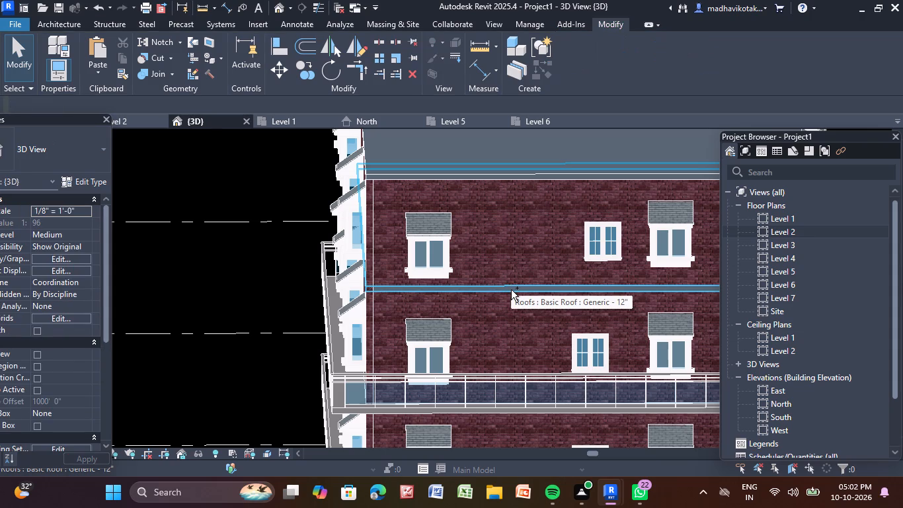
key(ctrl+z)
shift+middle_drag(500, 322, 506, 325)
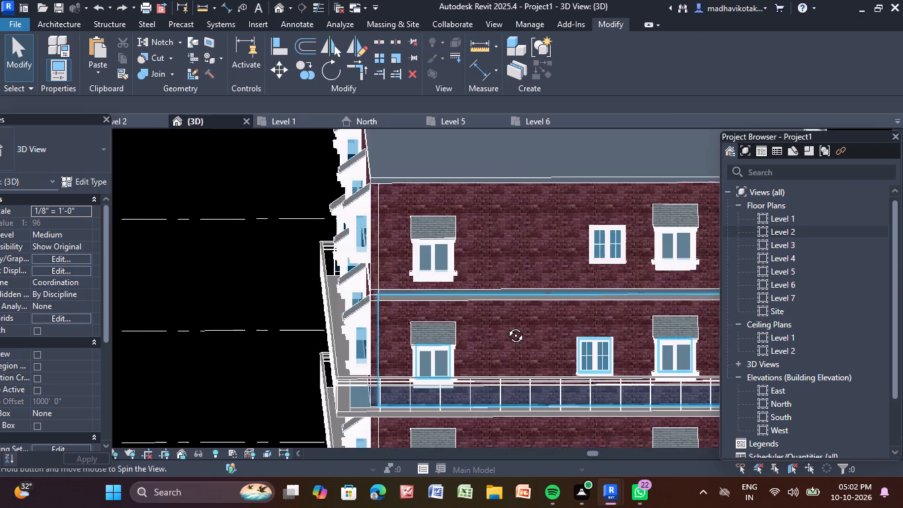
shift+middle_drag(506, 325, 625, 360)
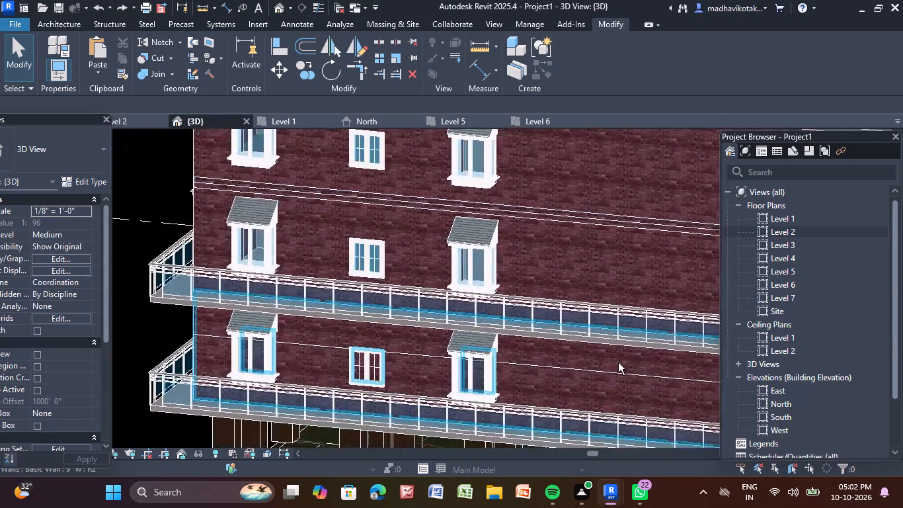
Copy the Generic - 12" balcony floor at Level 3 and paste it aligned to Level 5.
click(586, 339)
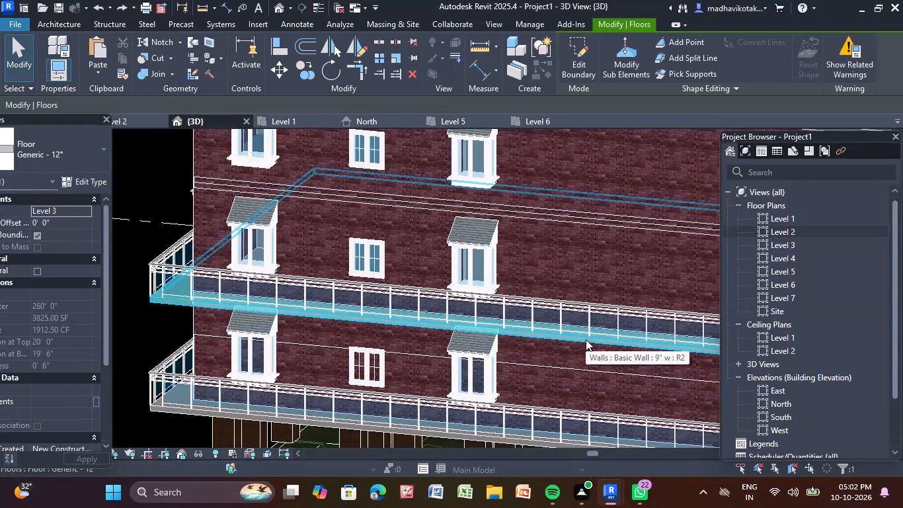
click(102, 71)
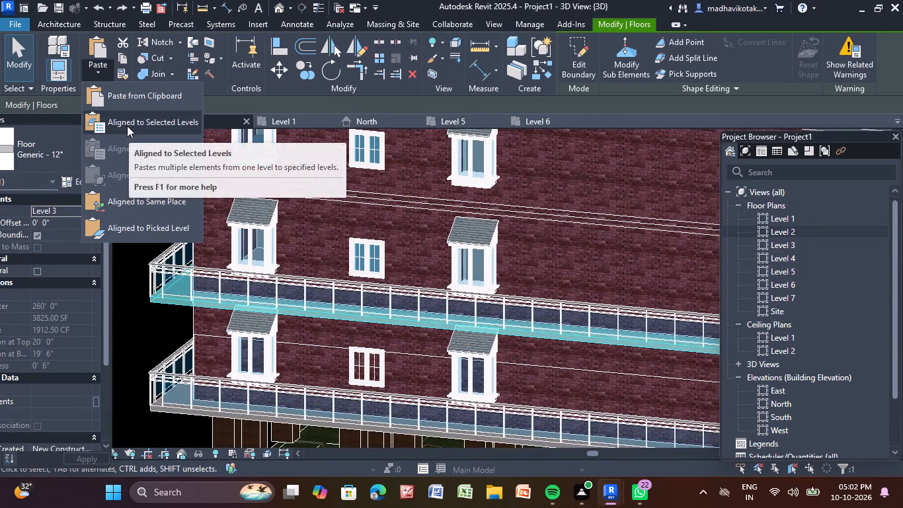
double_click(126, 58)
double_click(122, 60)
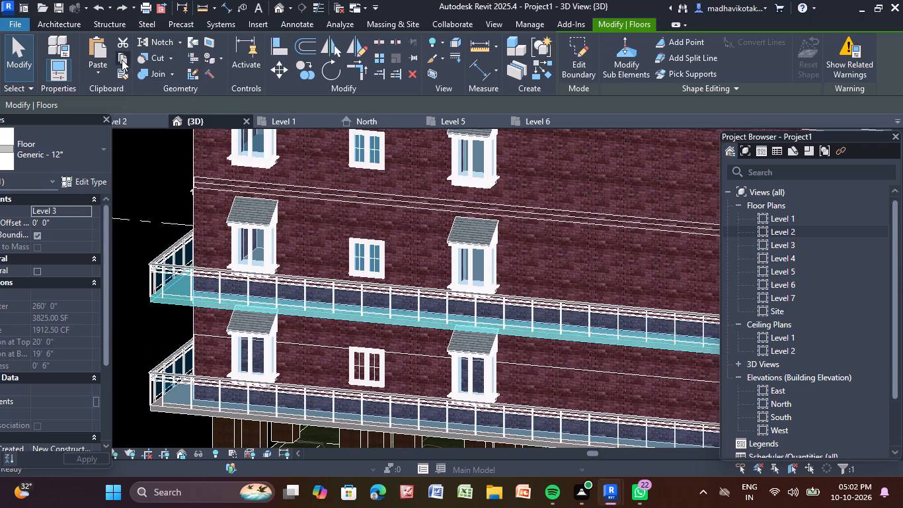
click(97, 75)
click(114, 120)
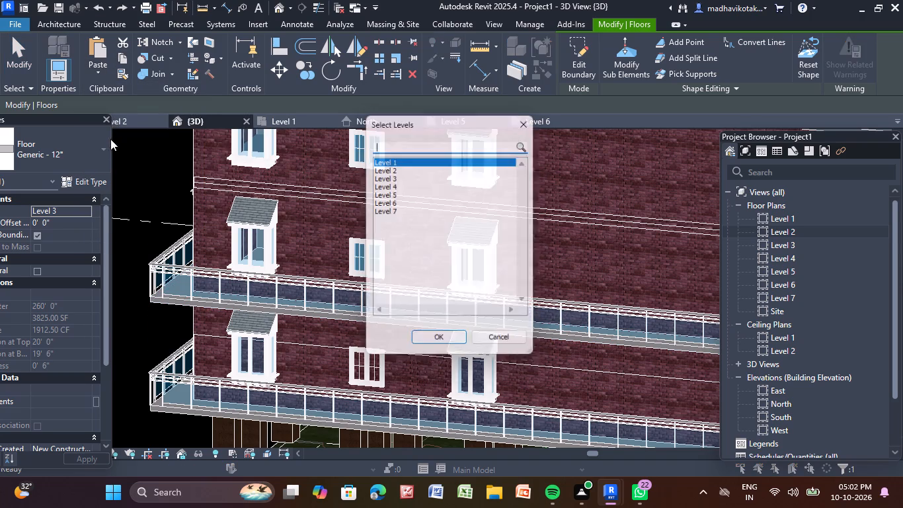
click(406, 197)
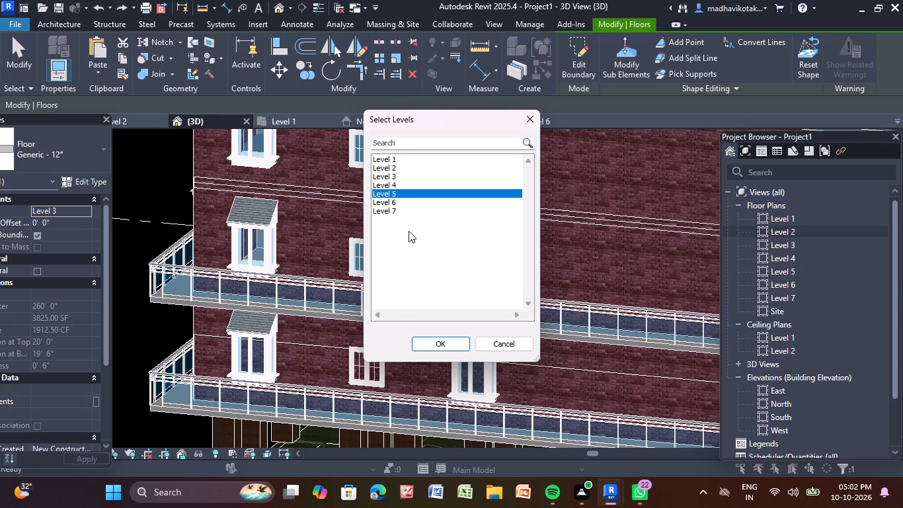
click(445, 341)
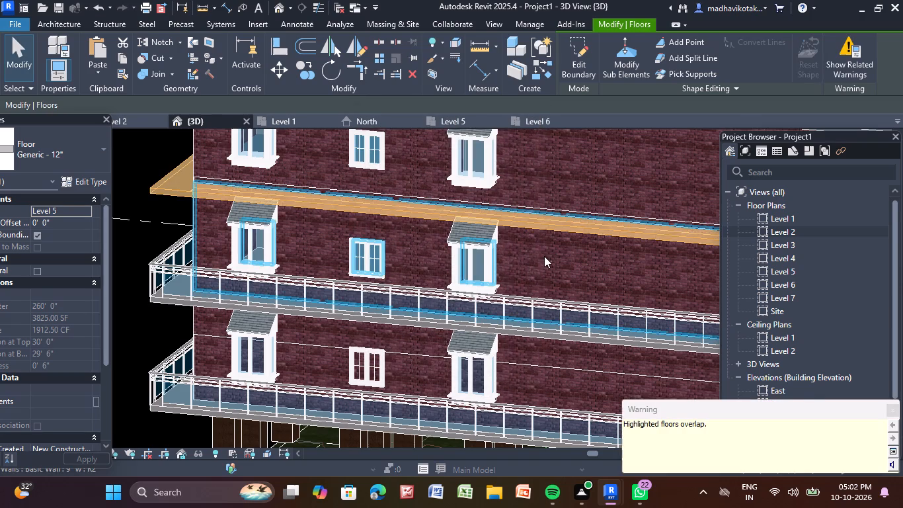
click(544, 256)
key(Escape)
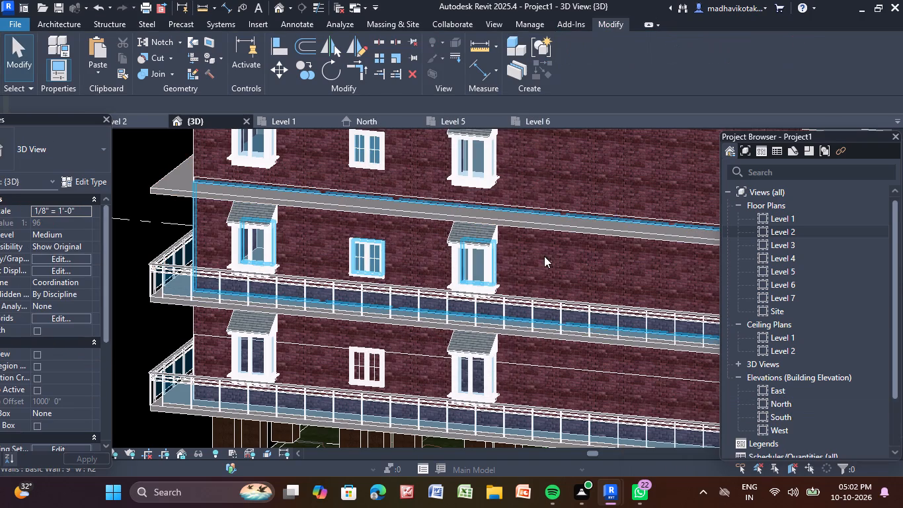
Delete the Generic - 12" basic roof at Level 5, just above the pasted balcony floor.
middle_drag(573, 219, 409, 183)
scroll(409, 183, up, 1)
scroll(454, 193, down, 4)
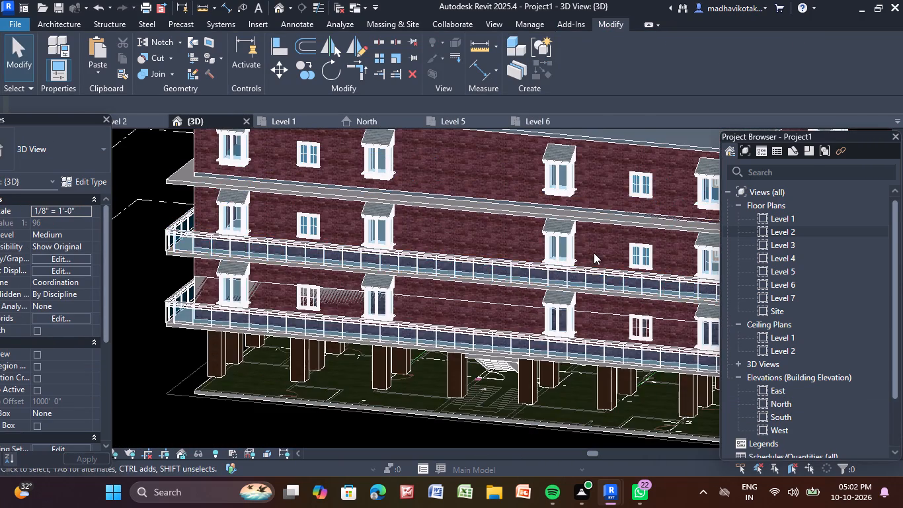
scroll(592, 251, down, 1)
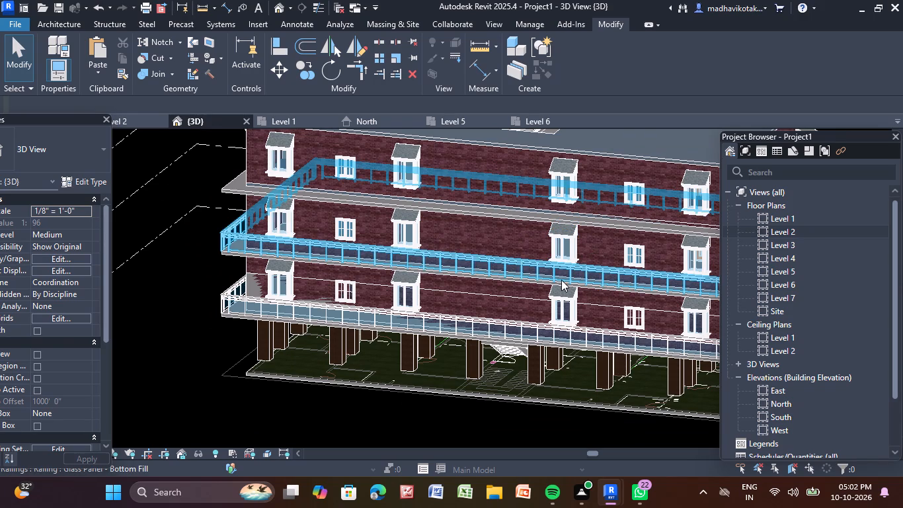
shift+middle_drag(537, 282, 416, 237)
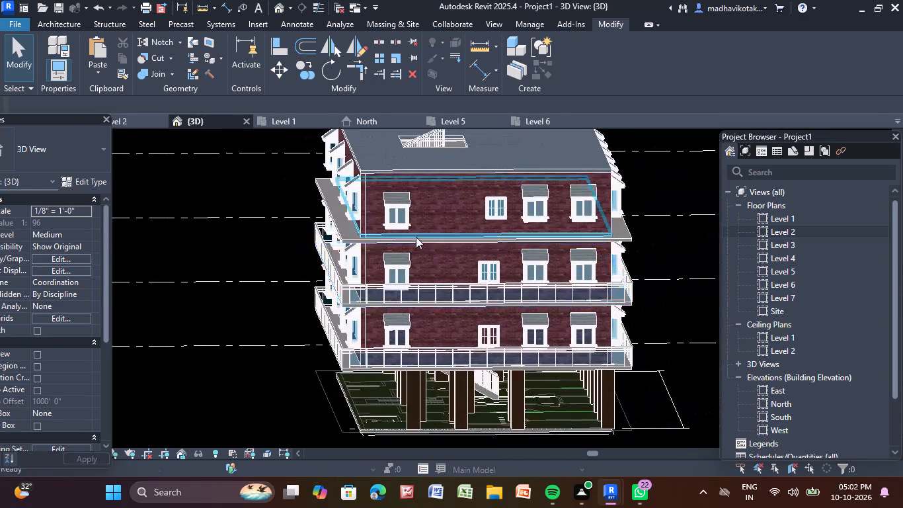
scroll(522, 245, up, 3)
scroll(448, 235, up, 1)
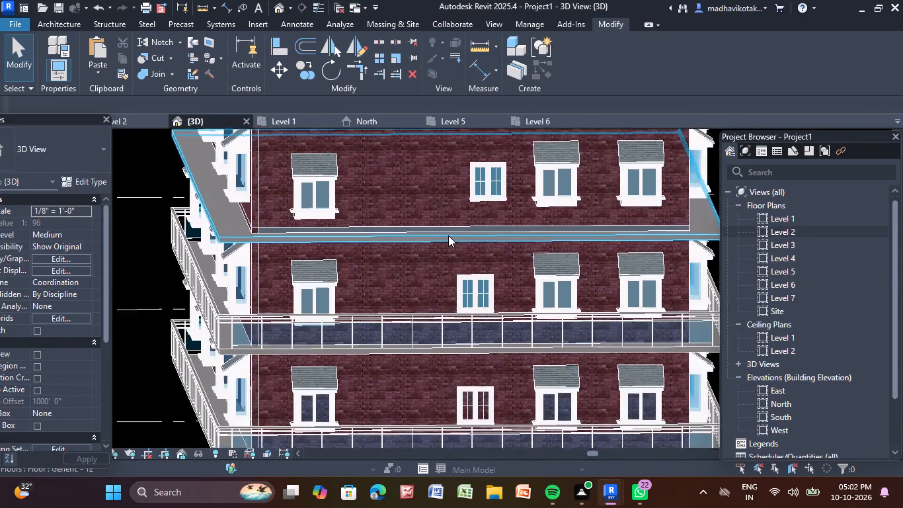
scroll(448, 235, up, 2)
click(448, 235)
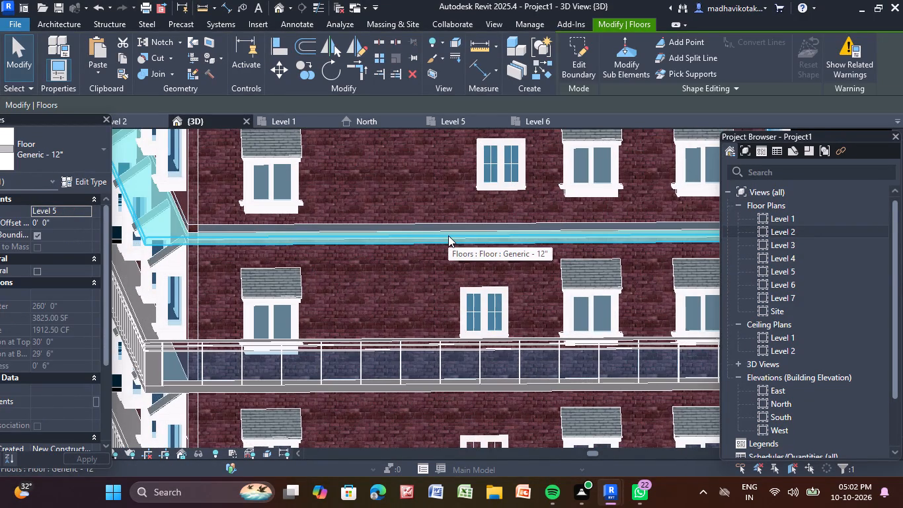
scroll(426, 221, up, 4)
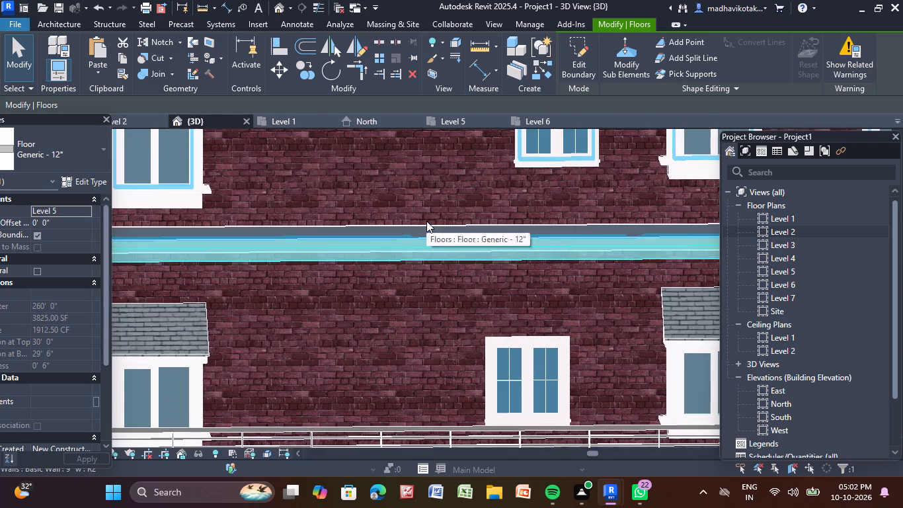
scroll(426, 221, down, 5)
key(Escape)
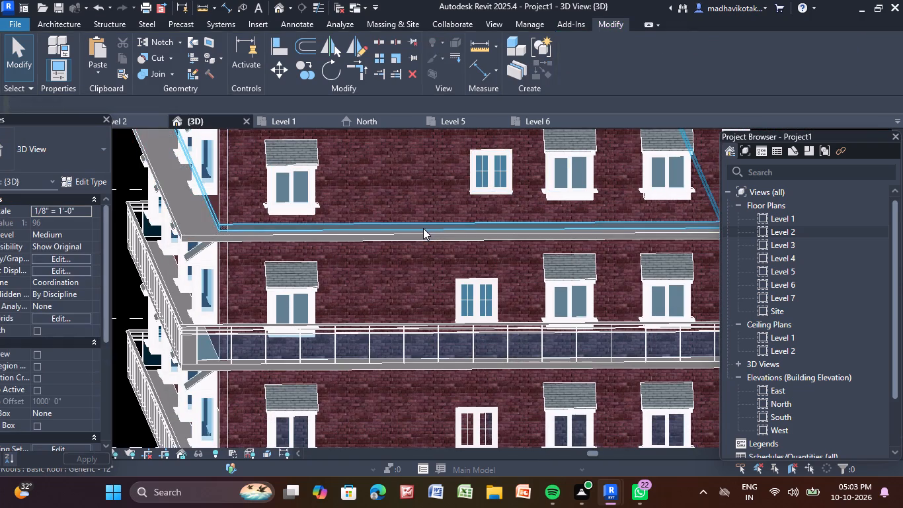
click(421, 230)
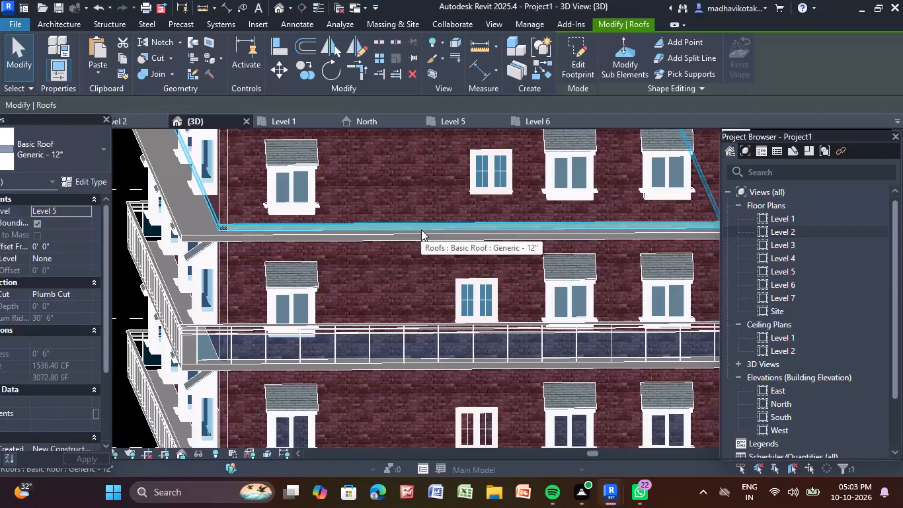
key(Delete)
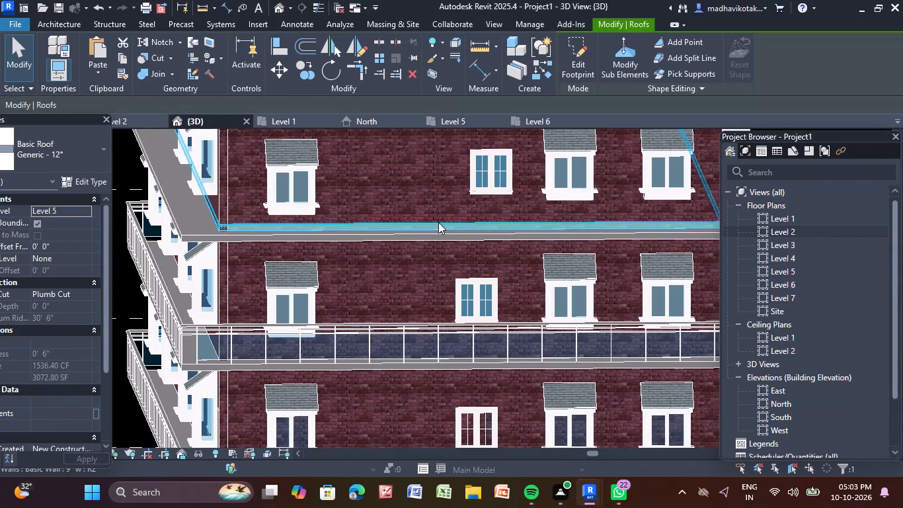
Check the layer structure and type properties of the Level 5 floor's Generic - 12" type.
click(419, 235)
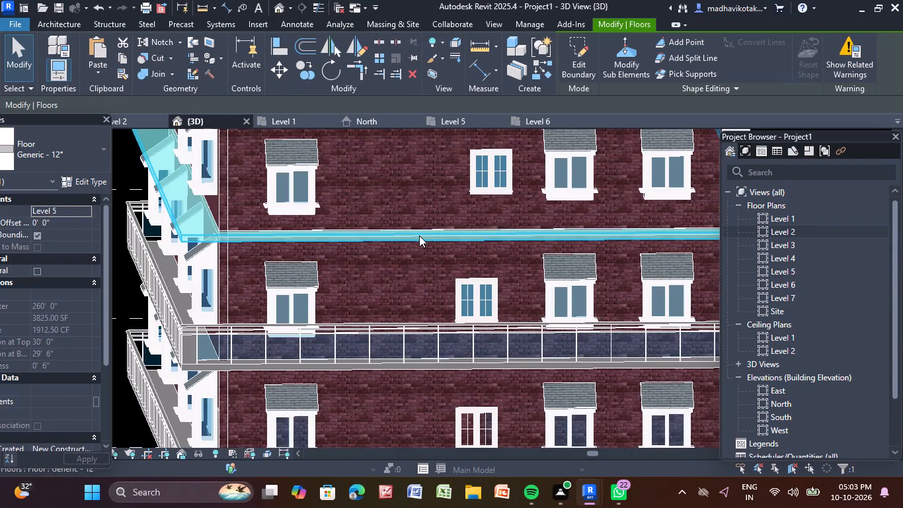
click(83, 182)
click(528, 156)
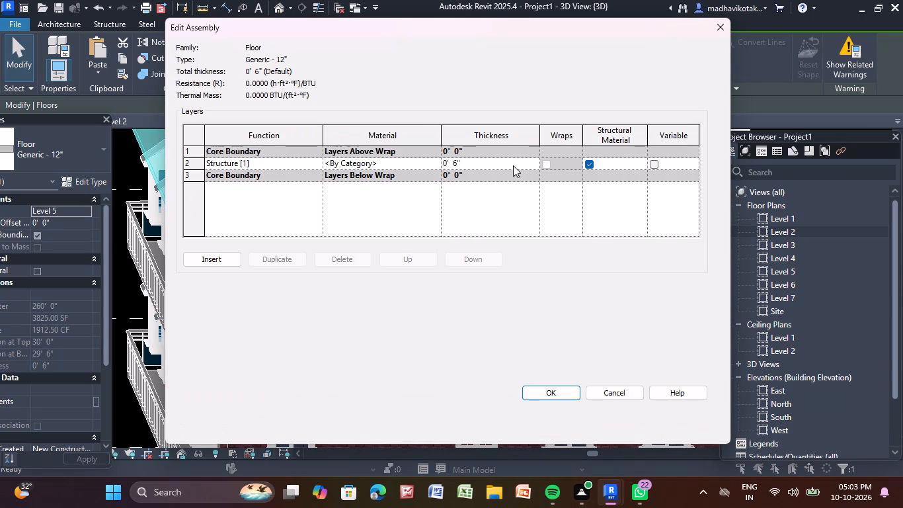
click(561, 390)
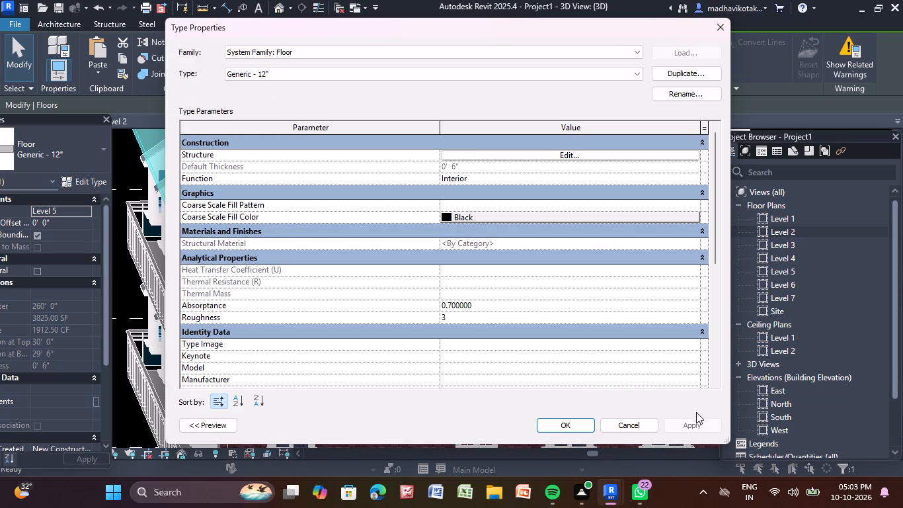
click(559, 425)
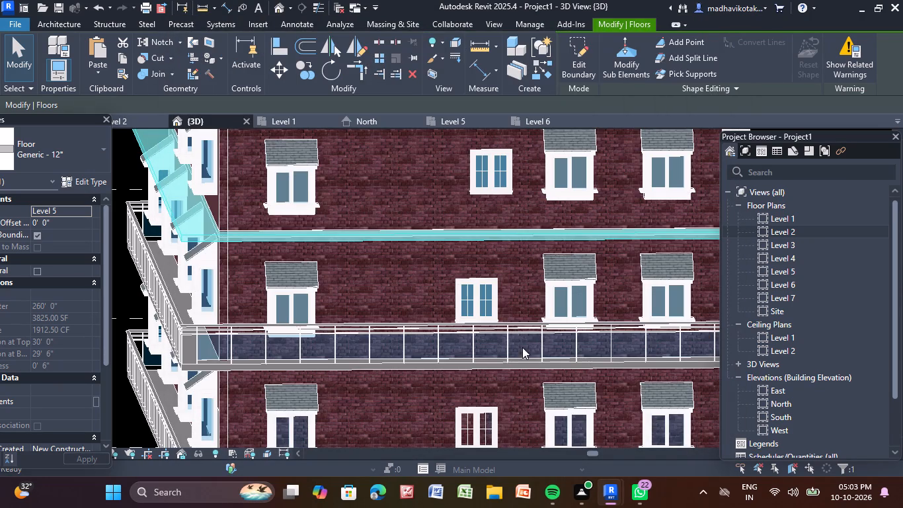
key(Escape)
key(Escape)
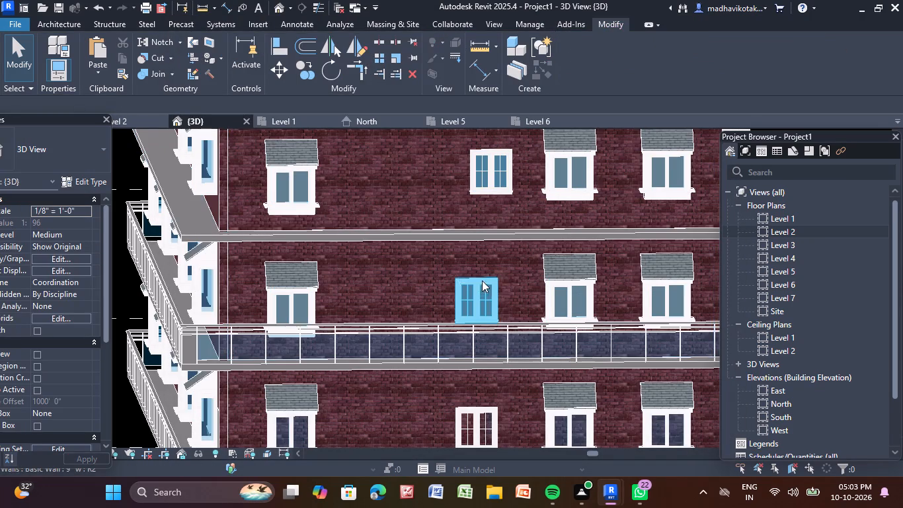
Examine the Level 5 slab, the balconies on the long and short facades, and the building's underside and columns.
shift+middle_drag(475, 282, 455, 251)
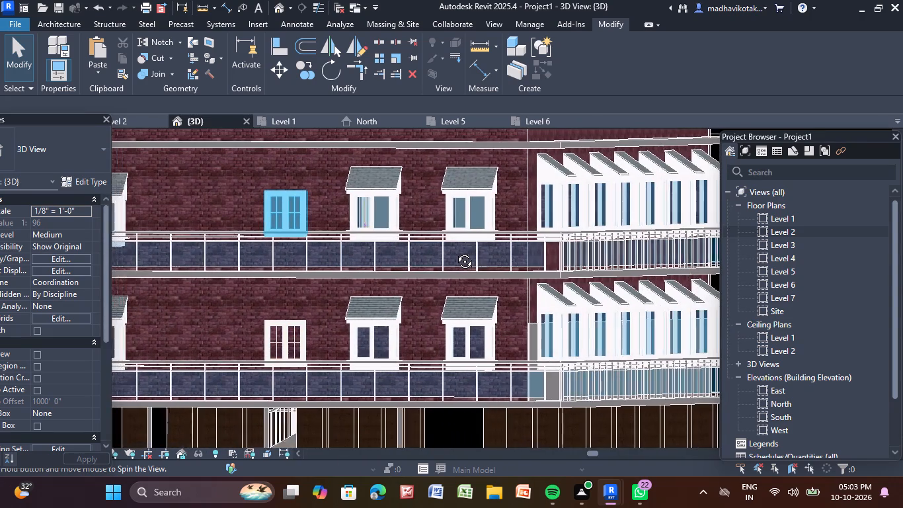
shift+middle_drag(455, 251, 464, 254)
scroll(411, 210, down, 2)
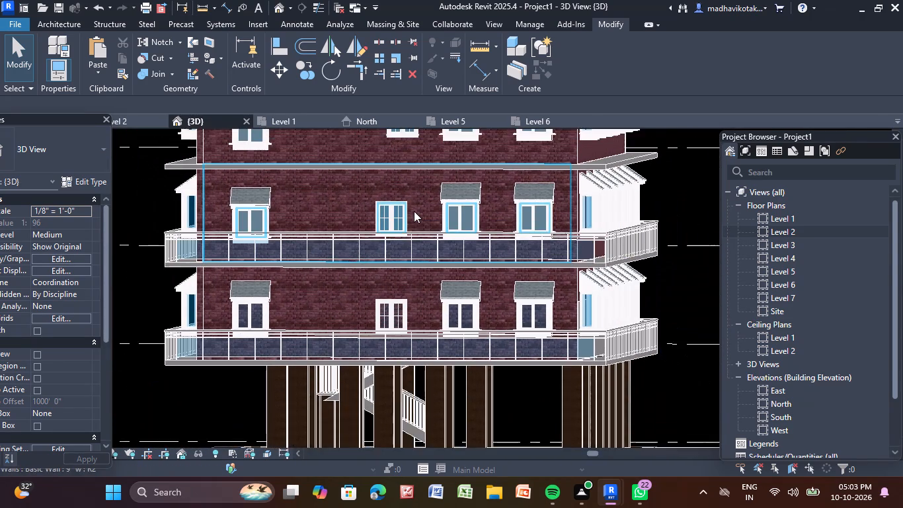
middle_drag(414, 212, 461, 251)
scroll(461, 251, up, 1)
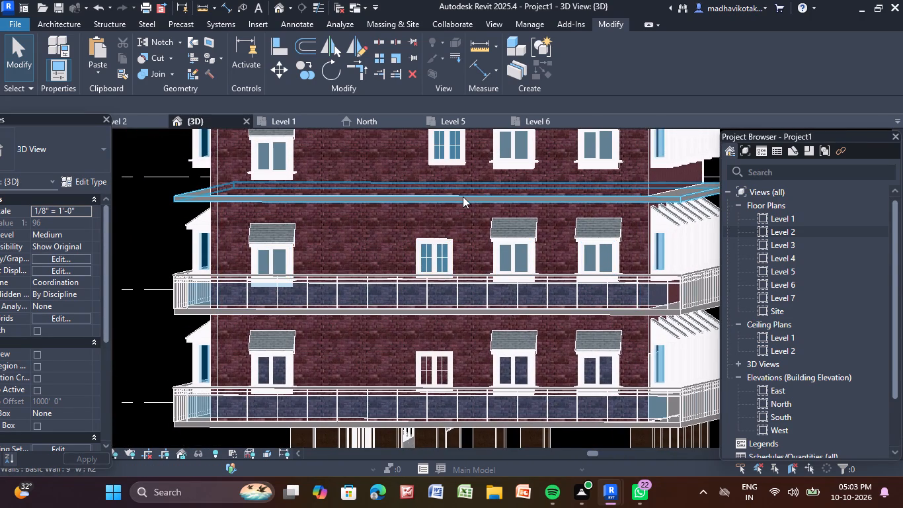
scroll(462, 196, up, 5)
shift+scroll(462, 196, down, 2)
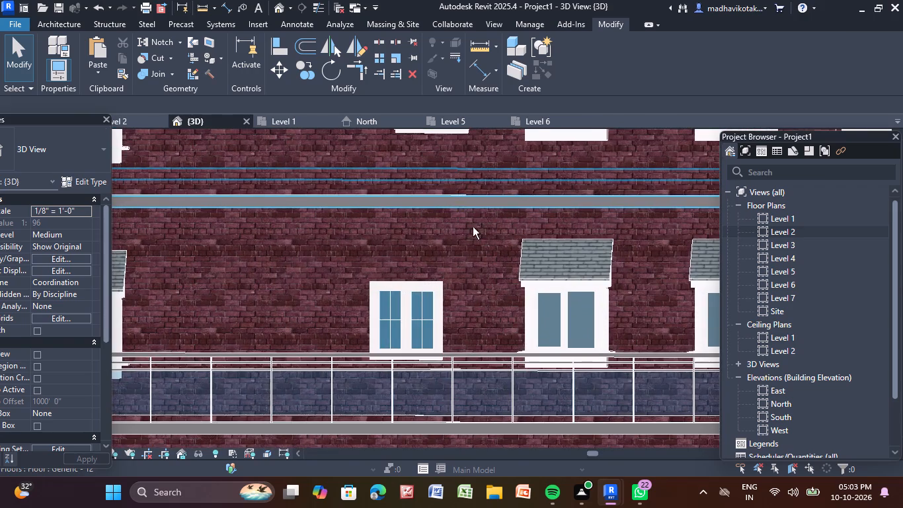
shift+middle_drag(475, 232, 440, 273)
scroll(442, 262, down, 2)
middle_drag(448, 257, 478, 218)
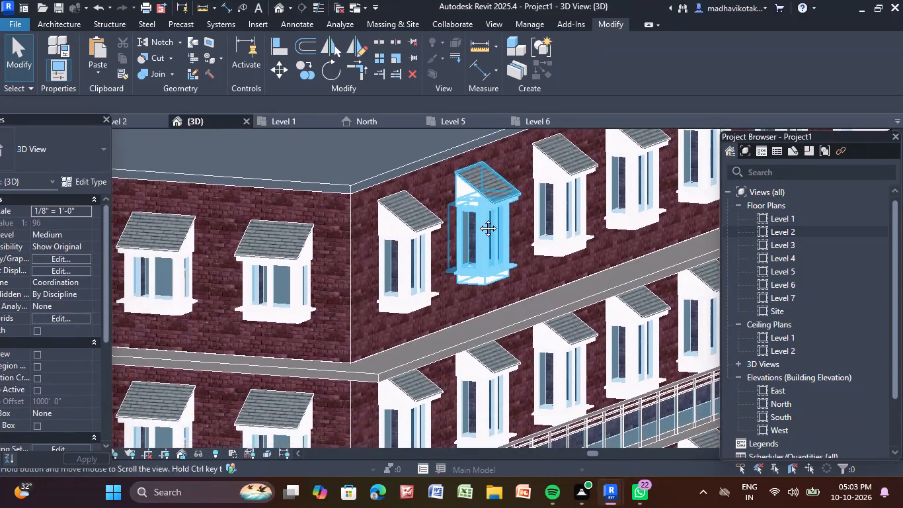
middle_drag(478, 218, 478, 217)
shift+middle_drag(453, 314, 502, 210)
shift+scroll(502, 210, down, 1)
scroll(502, 210, down, 3)
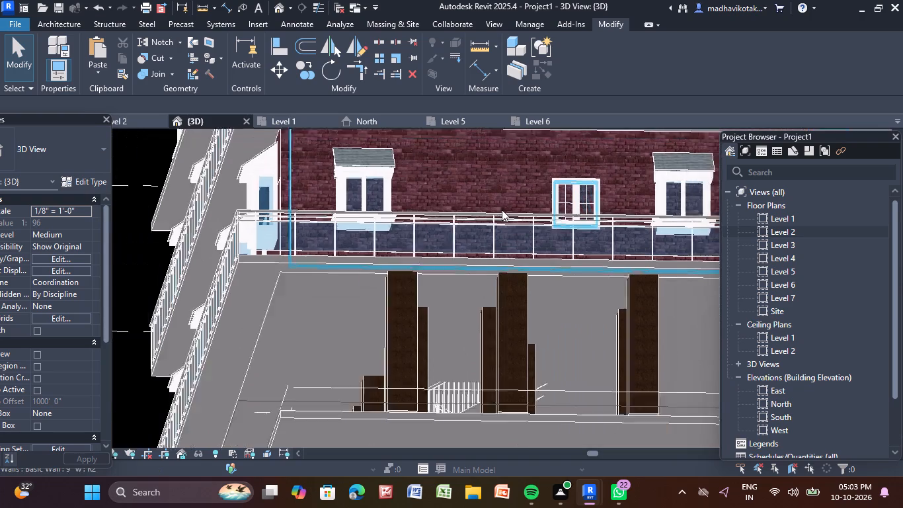
scroll(500, 209, down, 3)
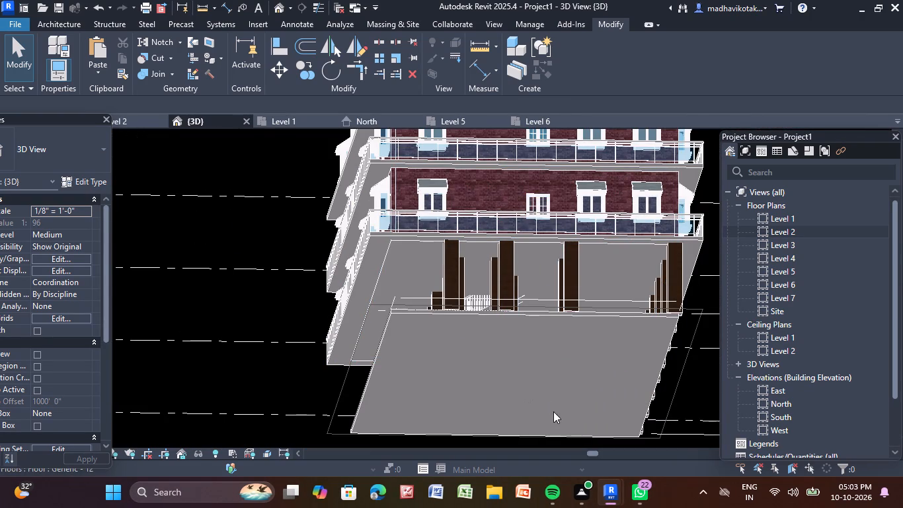
scroll(547, 432, down, 2)
middle_drag(547, 432, 540, 373)
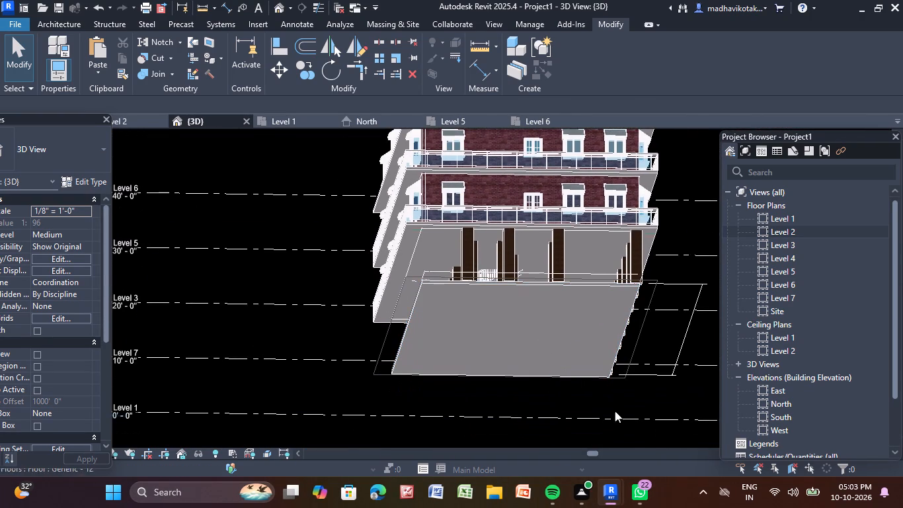
Undo the Level 5 roof deletion, the floor paste at Level 5 and the deletion of the topmost balcony's railing.
key(ctrl+z)
key(ctrl+z)
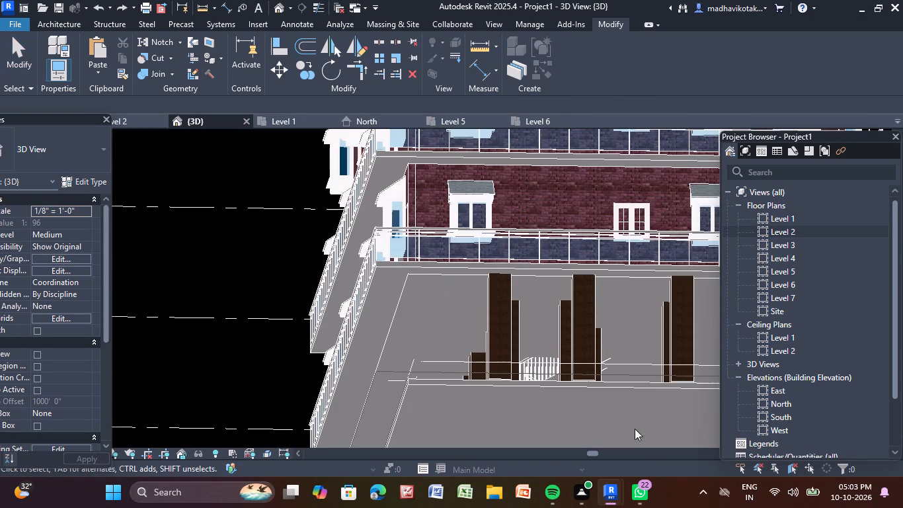
key(ctrl+z)
scroll(551, 367, down, 6)
middle_drag(551, 367, 510, 302)
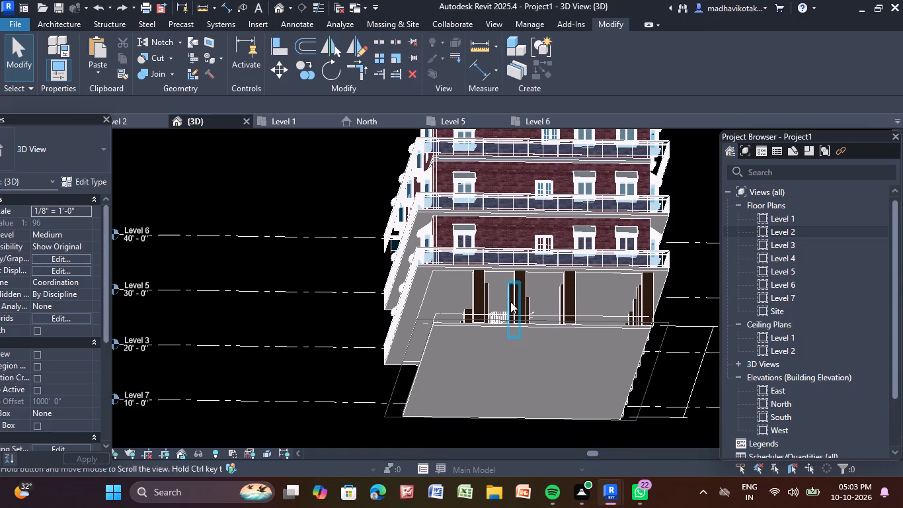
Examine the Level 1 floor slab, the columns, the balconies on every facade and the roof with its stair opening.
click(600, 414)
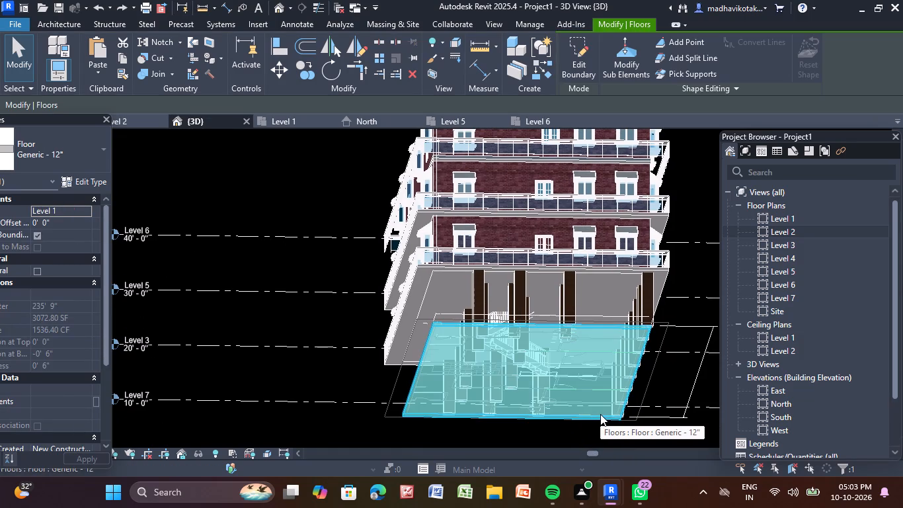
shift+middle_drag(621, 429, 581, 420)
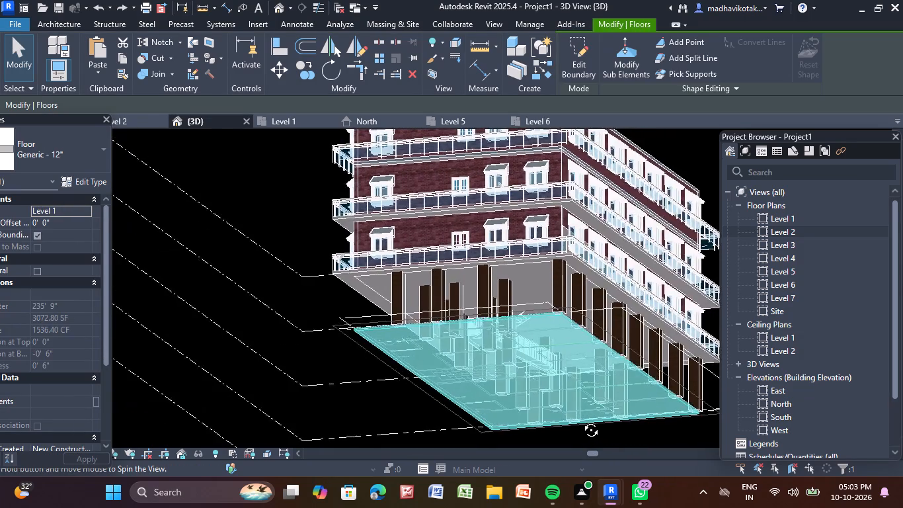
shift+middle_drag(581, 420, 673, 431)
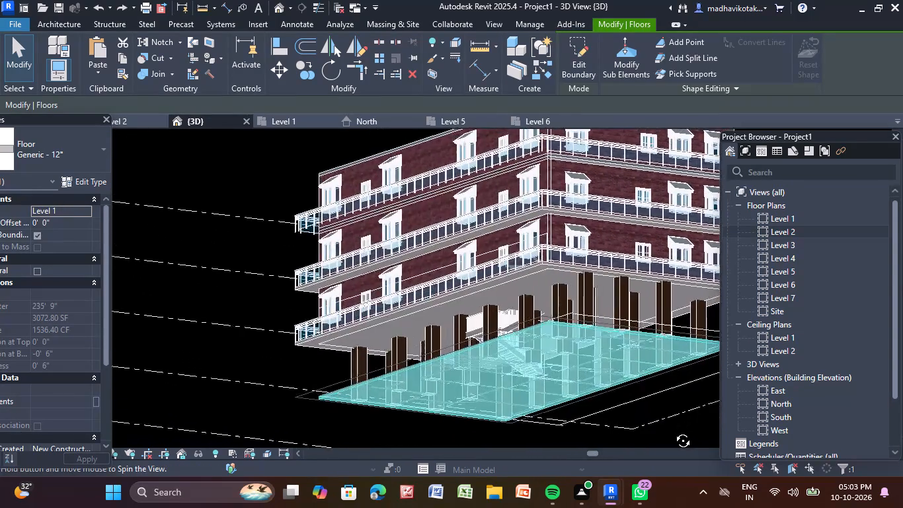
shift+middle_drag(673, 431, 765, 507)
key(Escape)
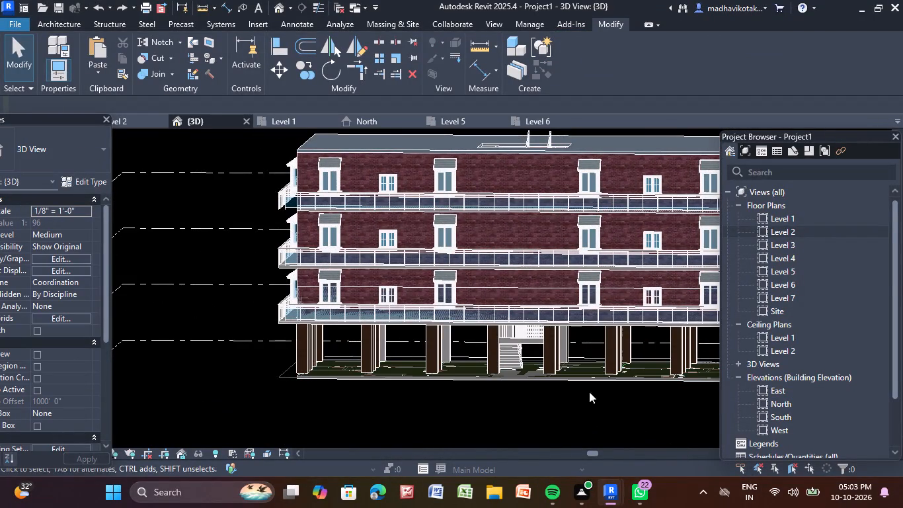
middle_drag(517, 372, 494, 446)
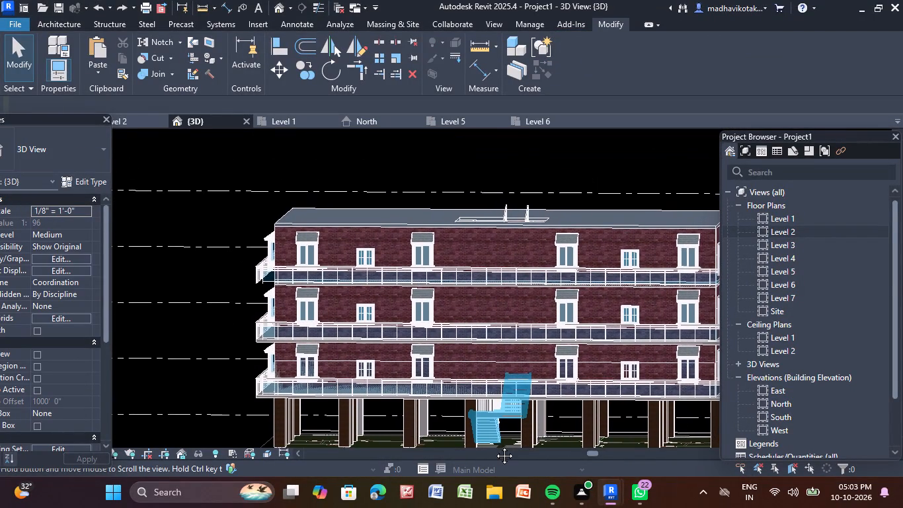
middle_drag(494, 446, 514, 423)
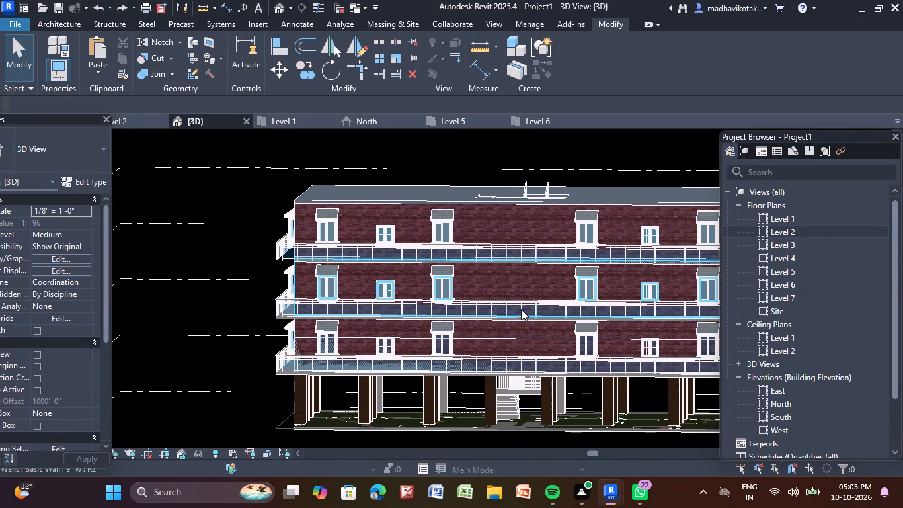
shift+middle_drag(341, 281, 464, 377)
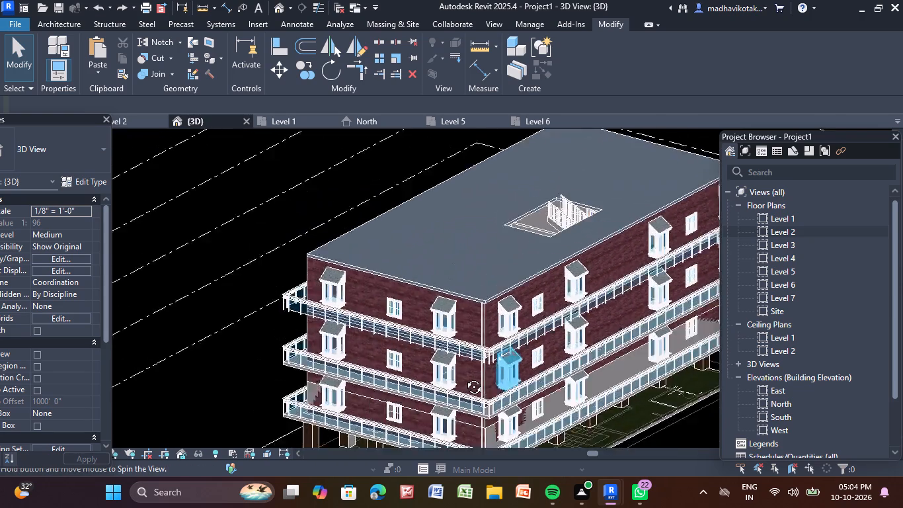
shift+middle_drag(464, 377, 508, 321)
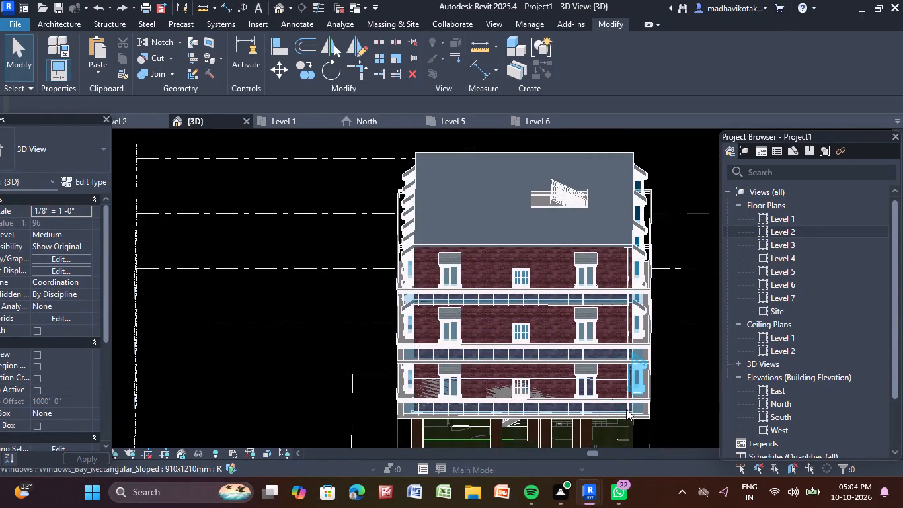
shift+middle_drag(475, 330, 592, 367)
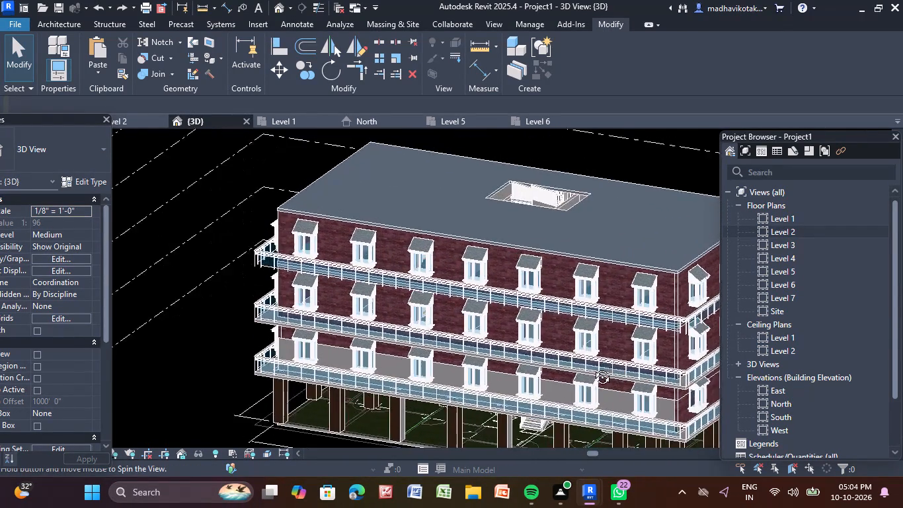
shift+middle_drag(592, 367, 693, 393)
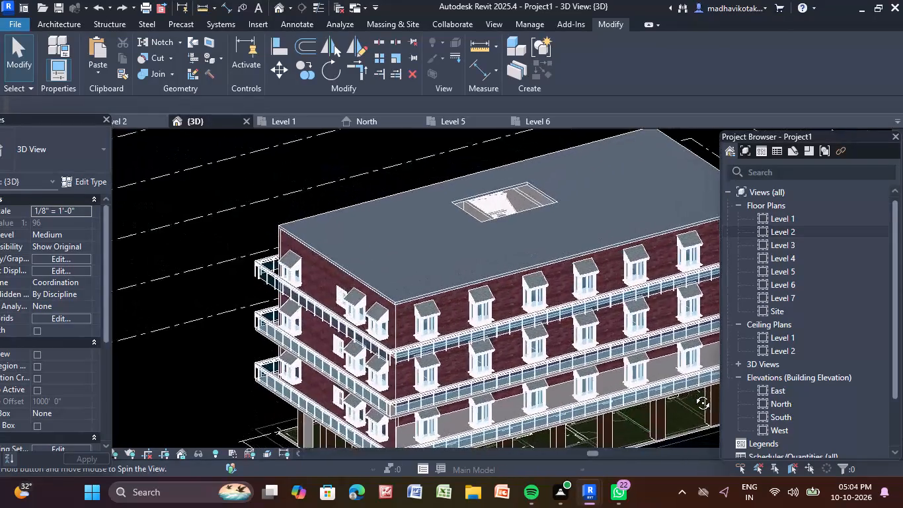
shift+middle_drag(693, 393, 793, 349)
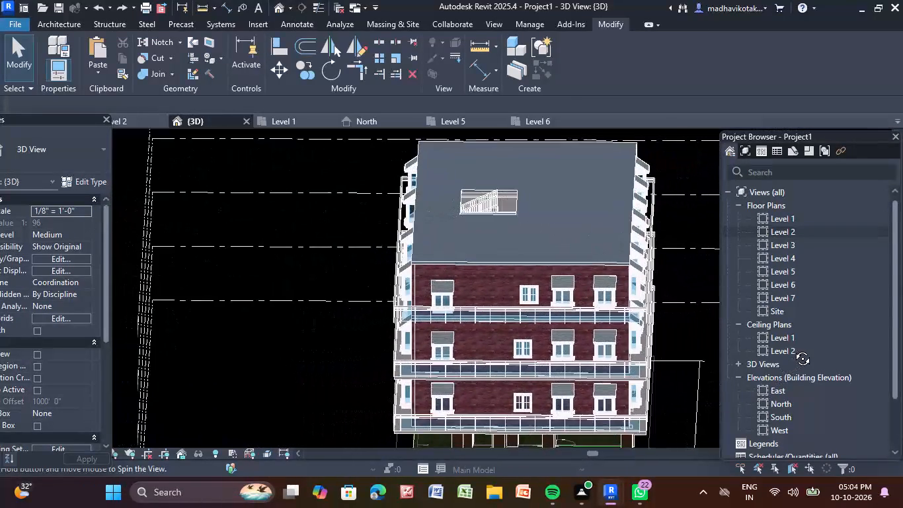
shift+middle_drag(793, 349, 505, 308)
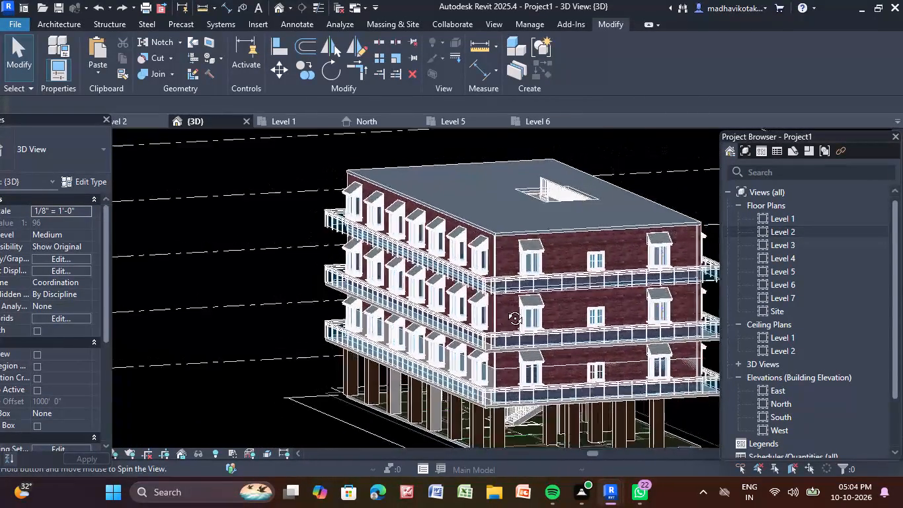
shift+middle_drag(505, 308, 464, 295)
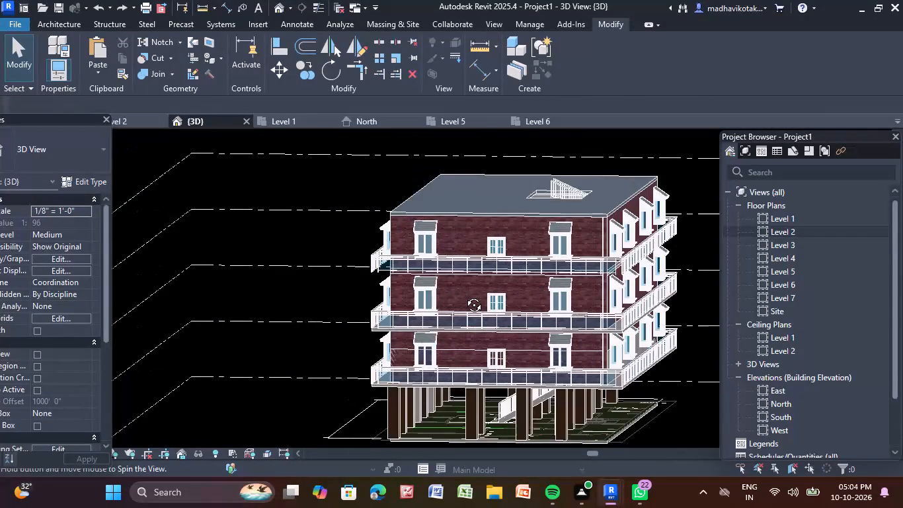
shift+middle_drag(464, 295, 473, 294)
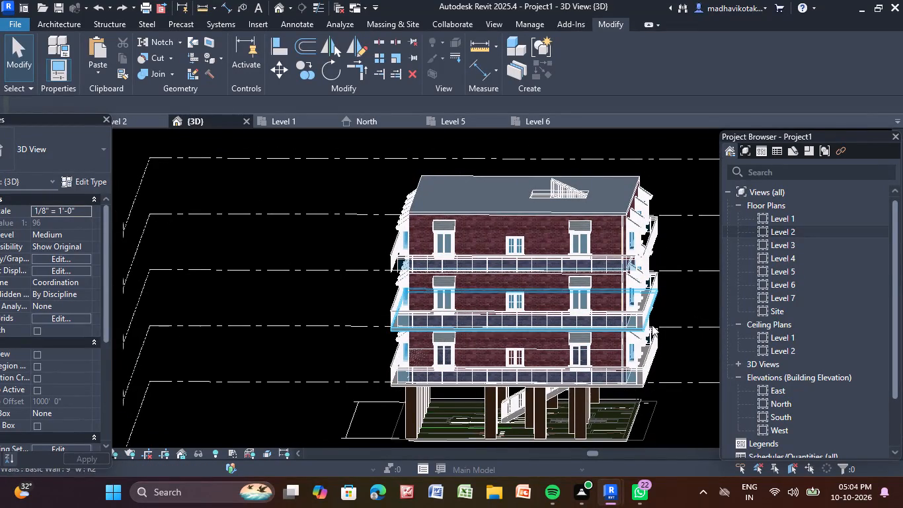
shift+middle_drag(652, 325, 569, 337)
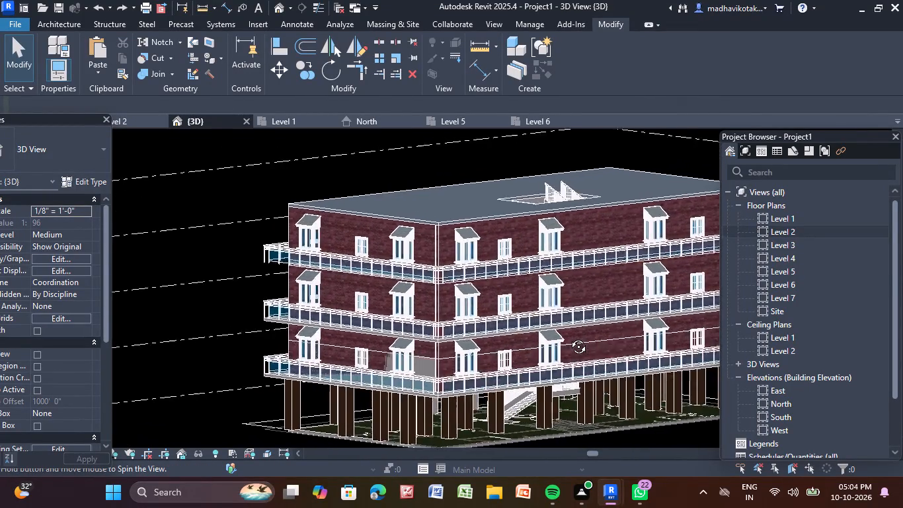
shift+middle_drag(569, 337, 457, 337)
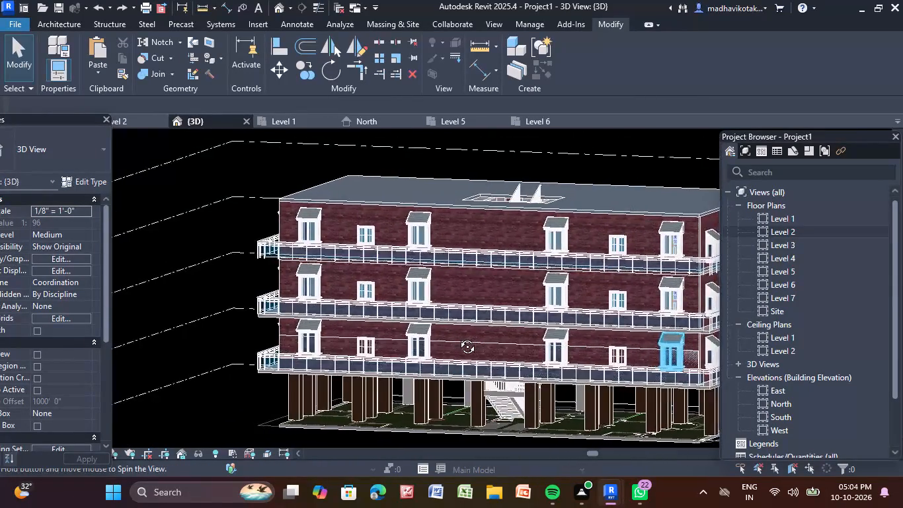
shift+middle_drag(457, 337, 310, 346)
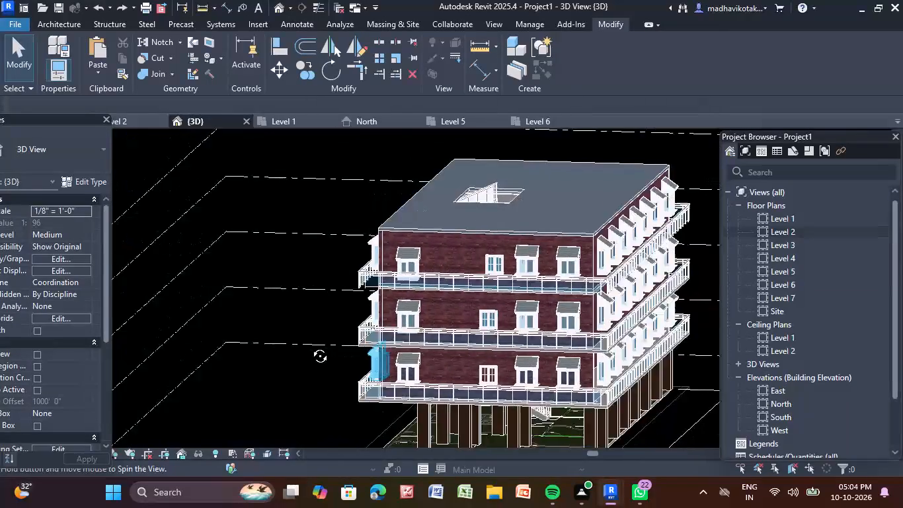
shift+middle_drag(310, 346, 330, 367)
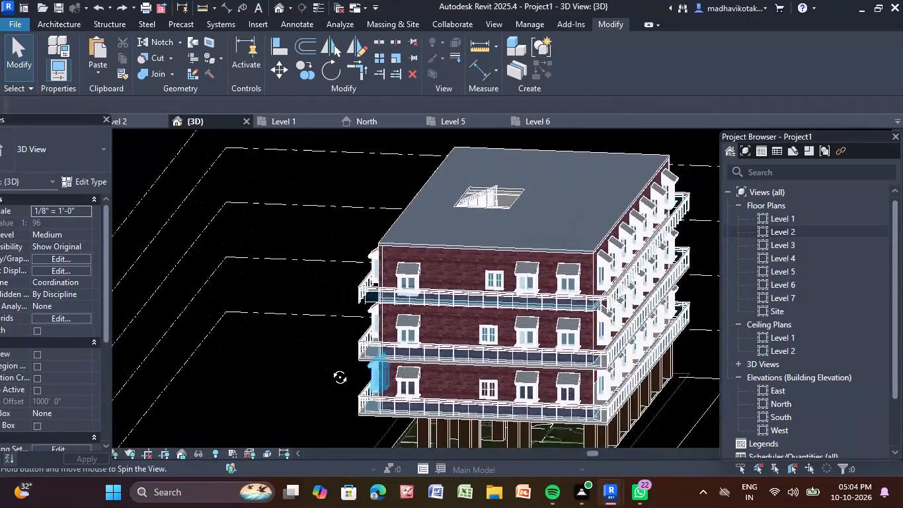
shift+middle_drag(330, 367, 487, 375)
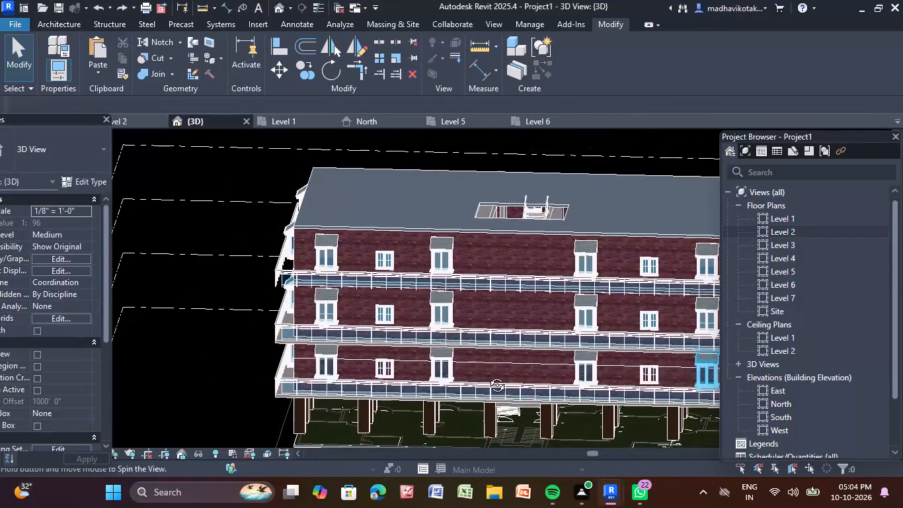
shift+middle_drag(487, 375, 493, 362)
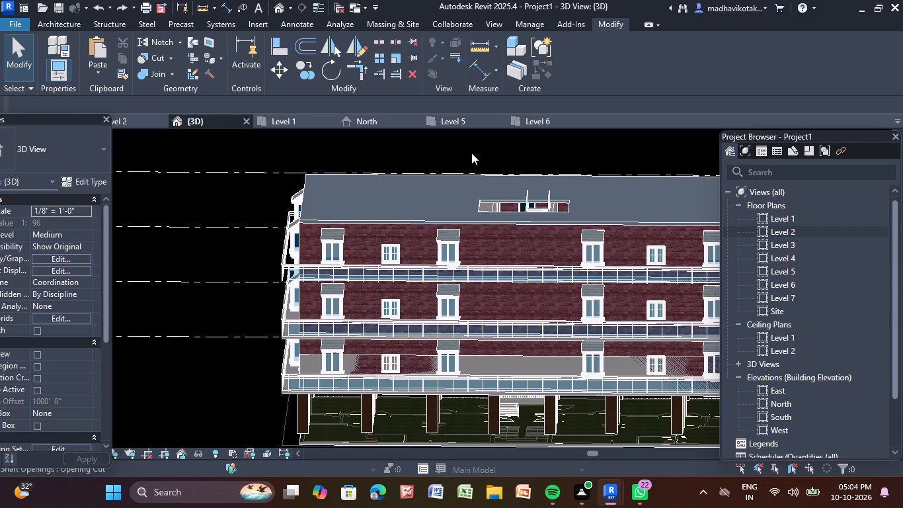
Check the Level 5 floor plan and examine the Level 5 balcony railing in 3D from below and all sides.
click(461, 116)
scroll(399, 293, down, 3)
middle_drag(391, 304, 436, 351)
scroll(311, 214, up, 2)
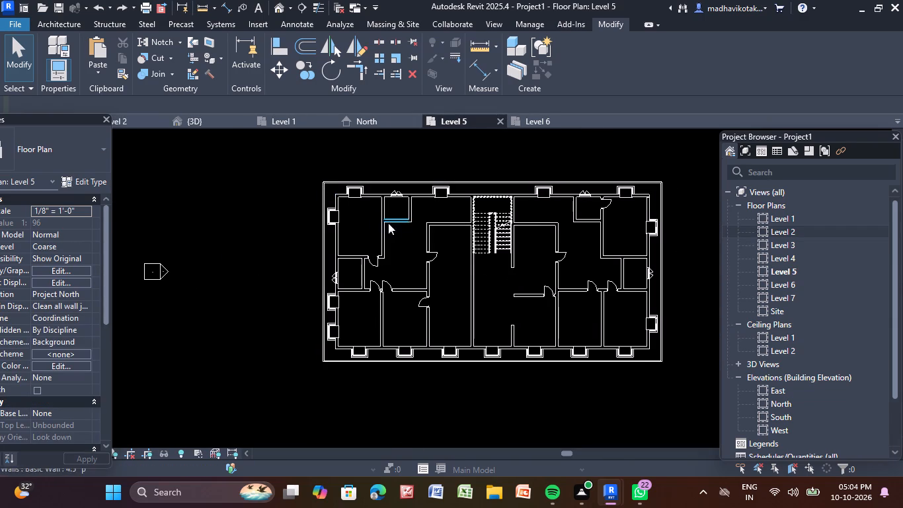
click(219, 124)
middle_drag(416, 292, 348, 271)
scroll(448, 264, up, 4)
scroll(455, 259, down, 2)
shift+middle_drag(453, 261, 440, 167)
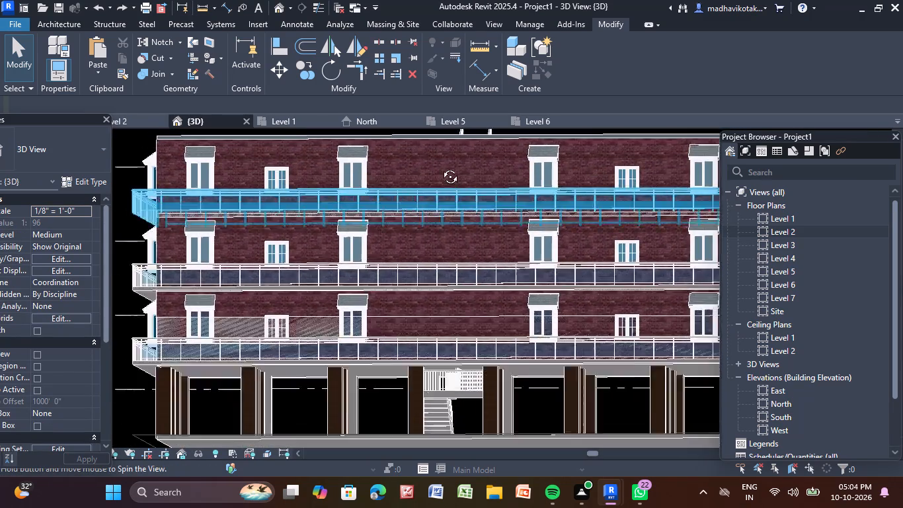
shift+middle_drag(440, 167, 475, 124)
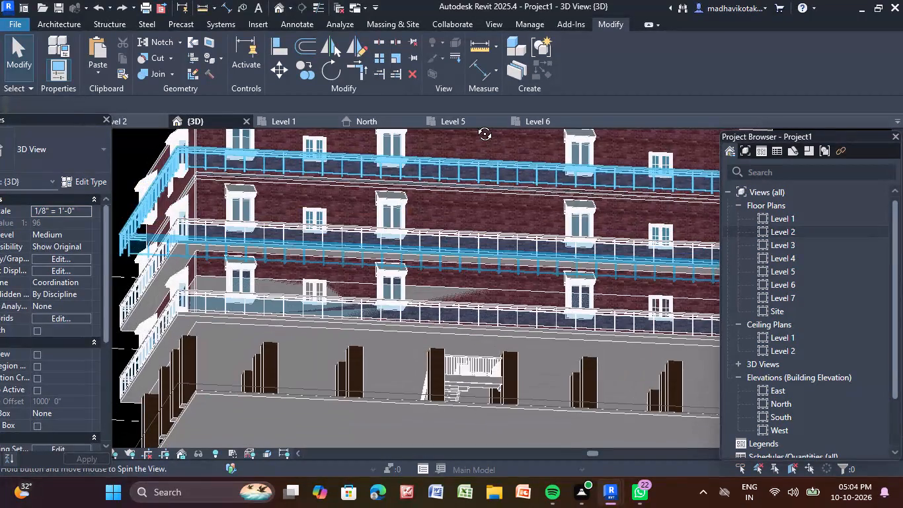
shift+middle_drag(475, 124, 461, 196)
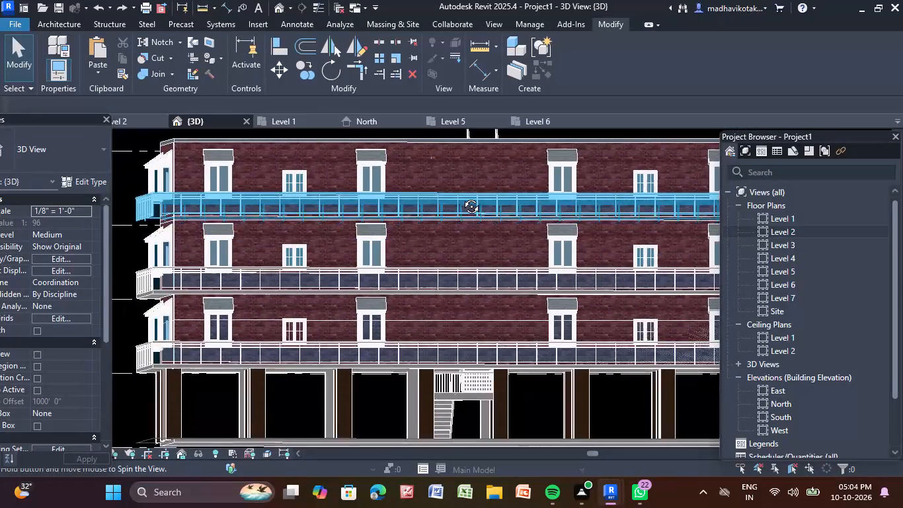
shift+middle_drag(461, 196, 608, 234)
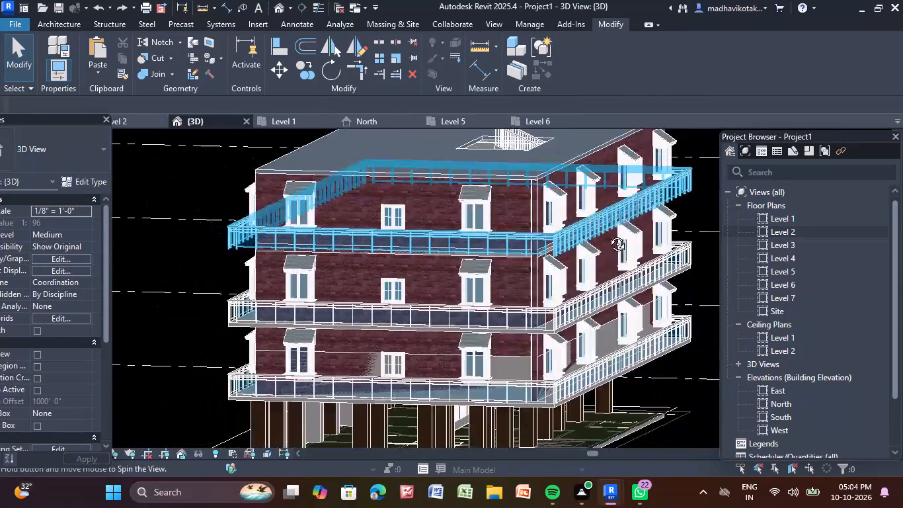
shift+middle_drag(608, 234, 855, 255)
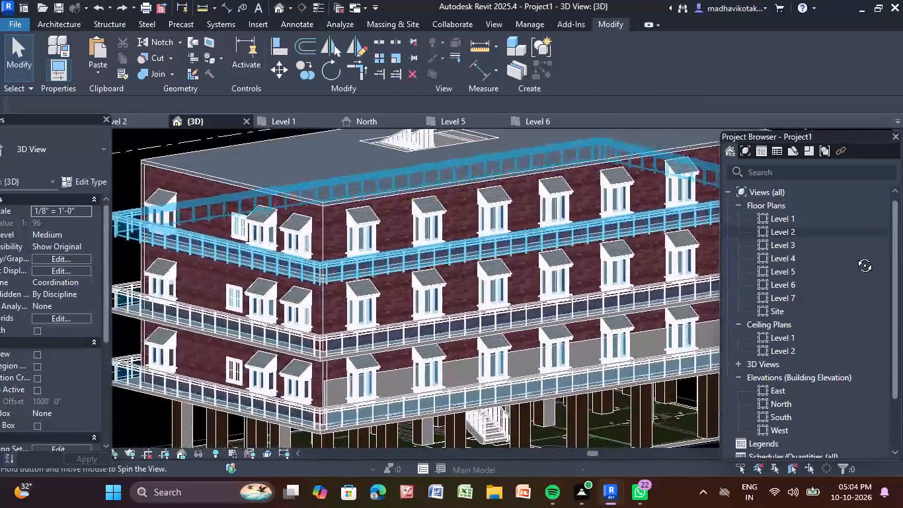
shift+middle_drag(855, 255, 902, 248)
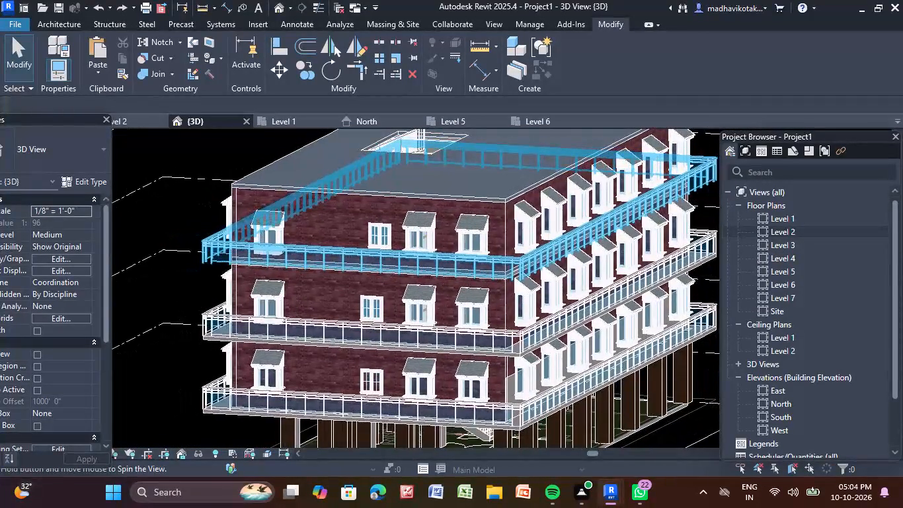
shift+middle_drag(902, 248, 887, 263)
scroll(485, 286, down, 1)
shift+middle_drag(479, 289, 541, 292)
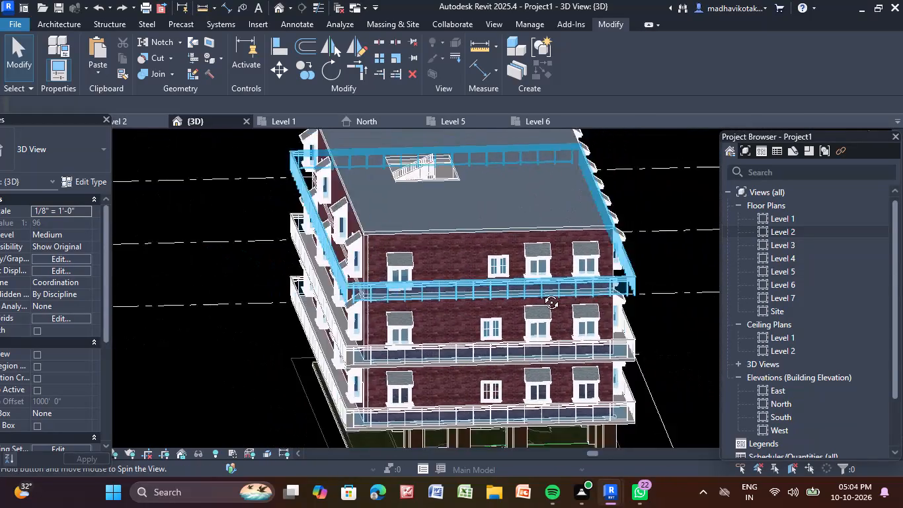
shift+middle_drag(541, 292, 527, 248)
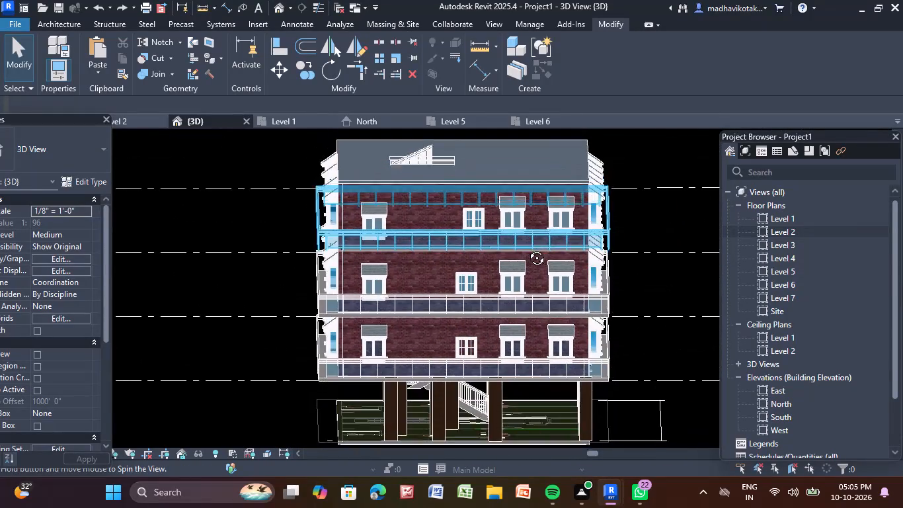
shift+middle_drag(527, 248, 529, 235)
scroll(528, 235, down, 2)
middle_drag(525, 243, 521, 265)
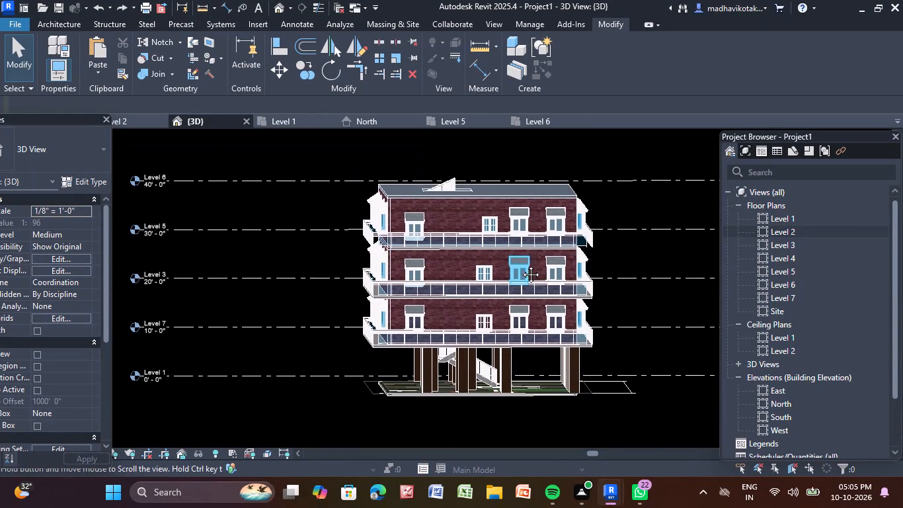
middle_drag(521, 265, 517, 274)
middle_click(516, 269)
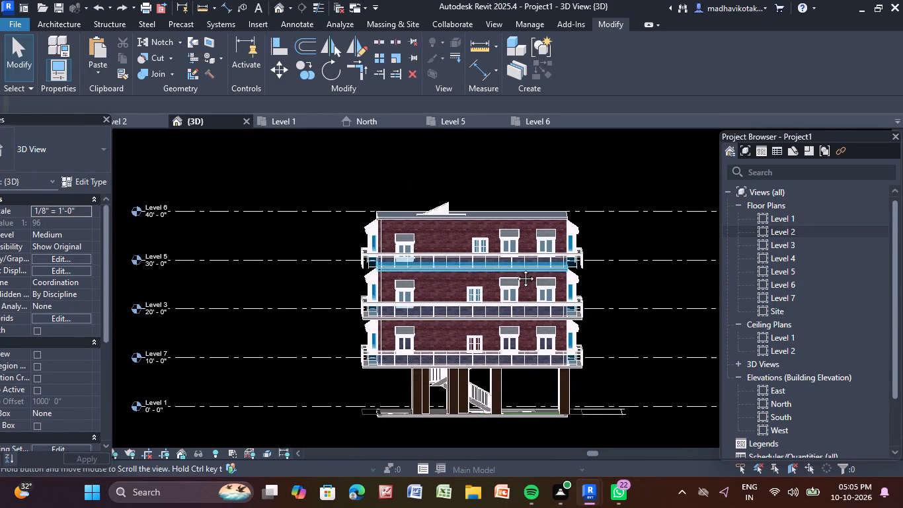
Delete the Glass Panel - Bottom Fill railing around the topmost balcony at Level 5.
shift+scroll(516, 180, up, 1)
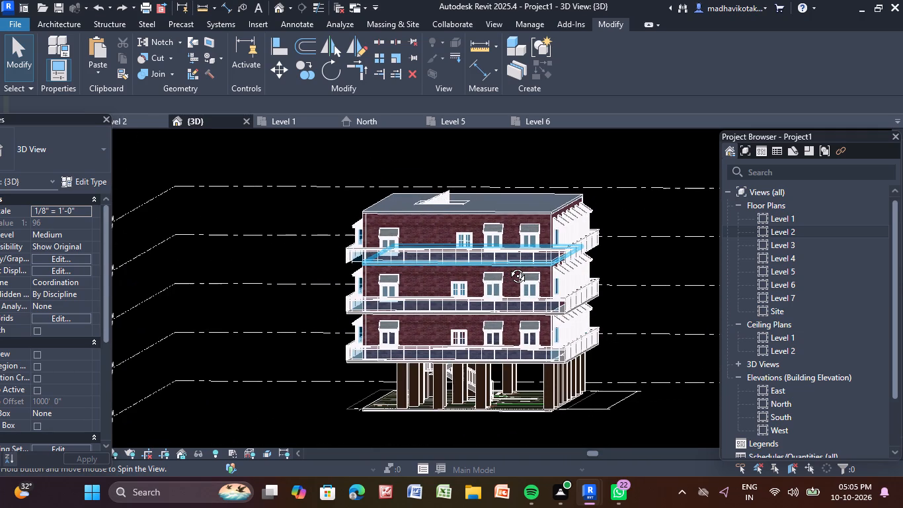
click(499, 253)
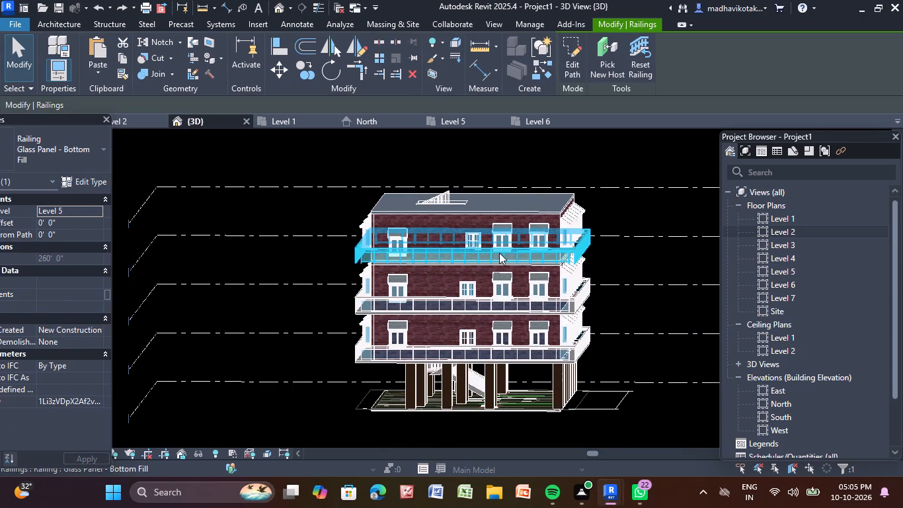
middle_drag(499, 253, 514, 310)
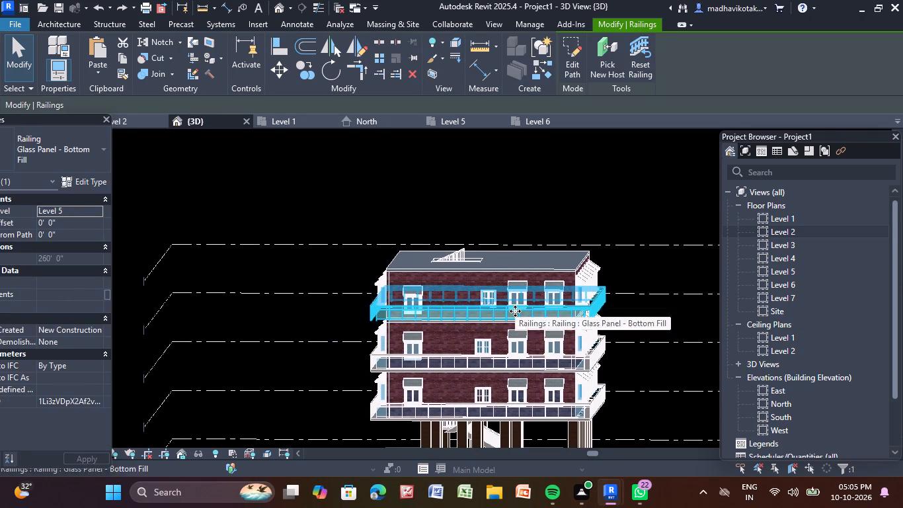
key(Delete)
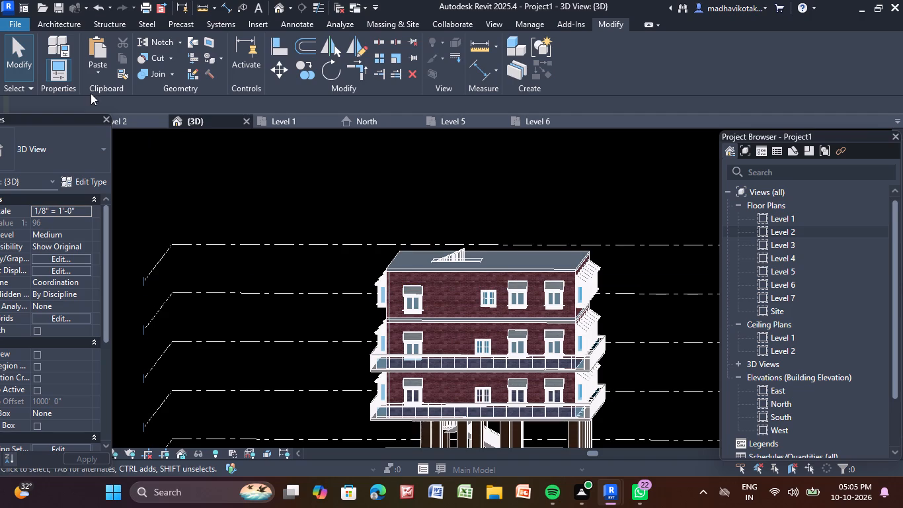
Copy the Level 3 balcony floor slab (Generic - 12") and paste it aligned to Level 5.
click(467, 370)
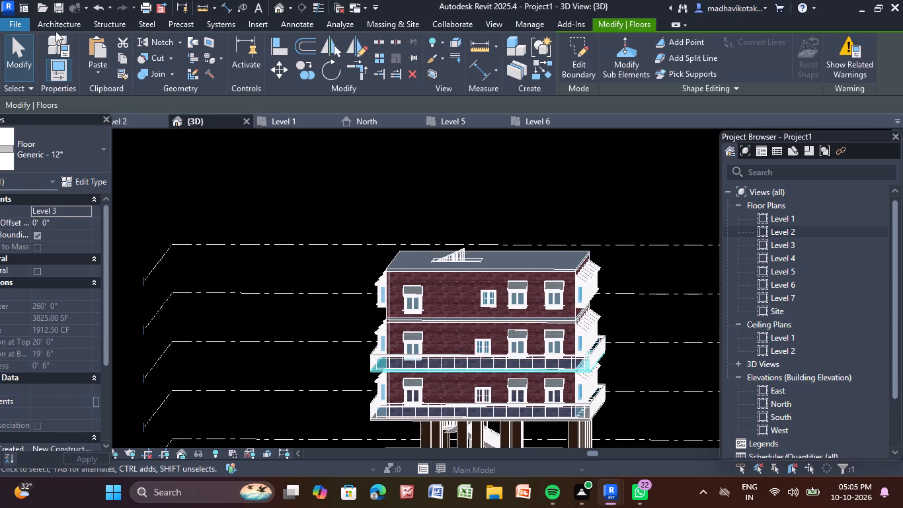
double_click(126, 56)
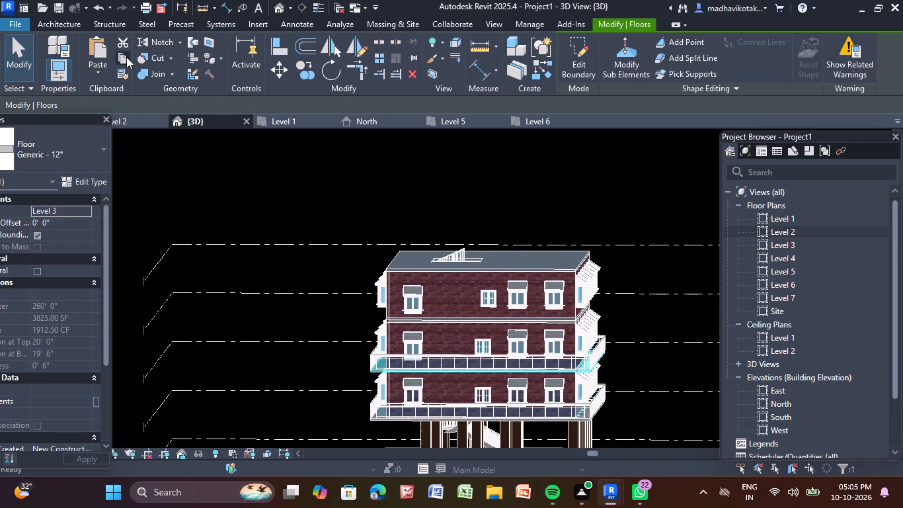
click(122, 58)
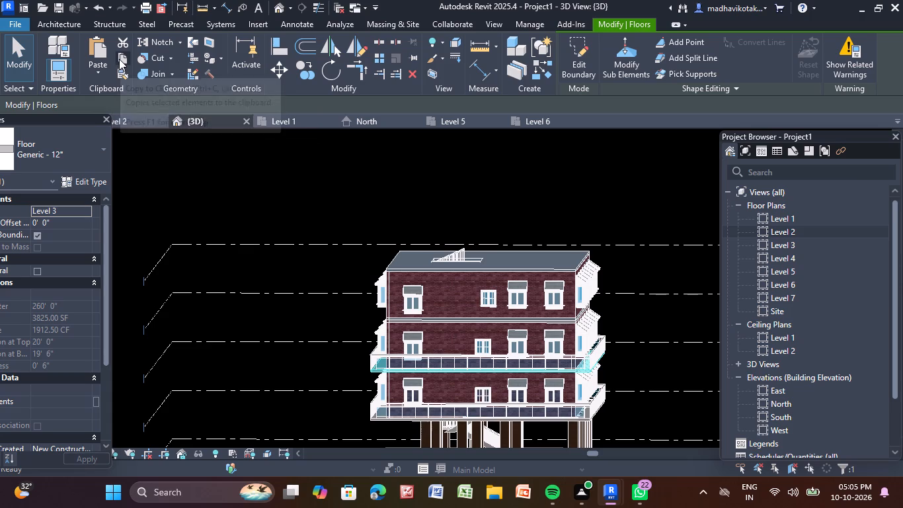
click(119, 59)
click(102, 73)
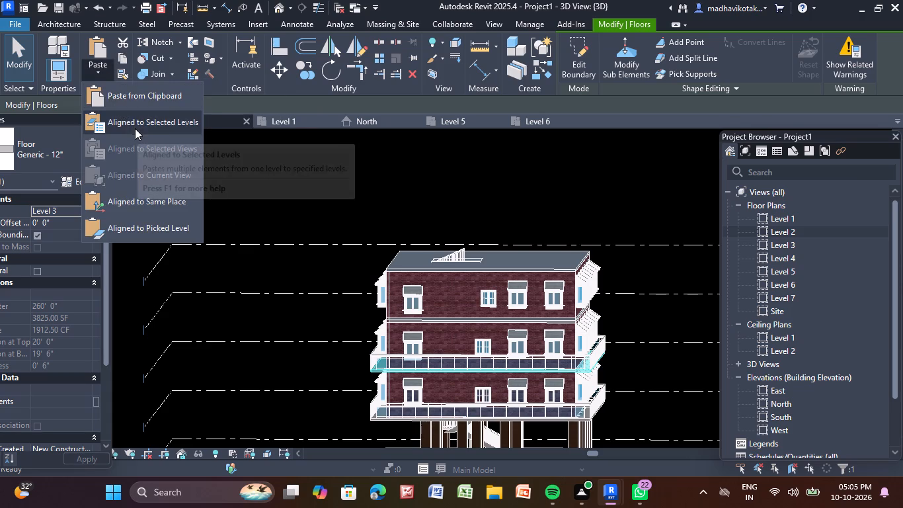
click(149, 121)
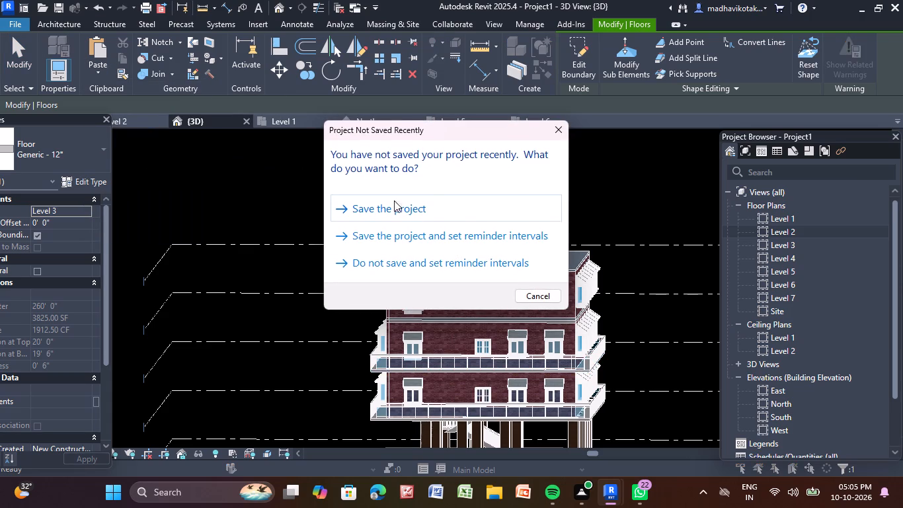
click(564, 131)
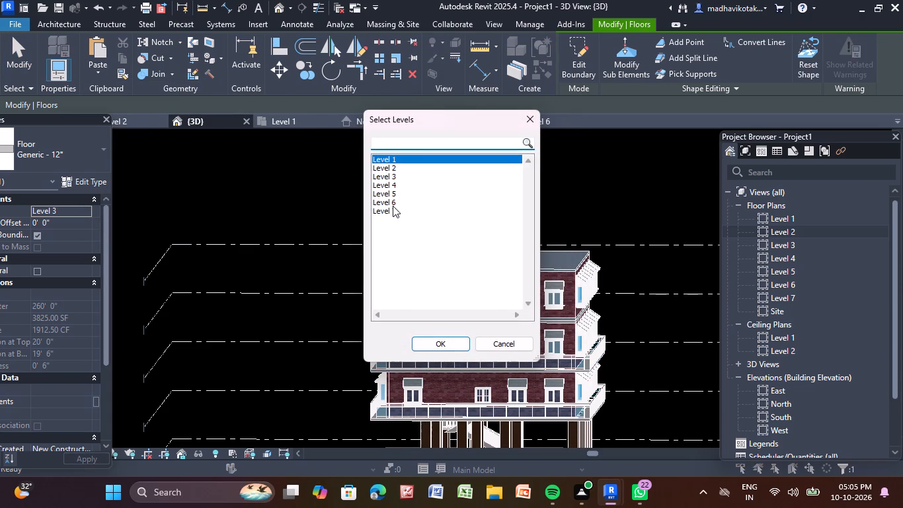
click(395, 194)
click(442, 341)
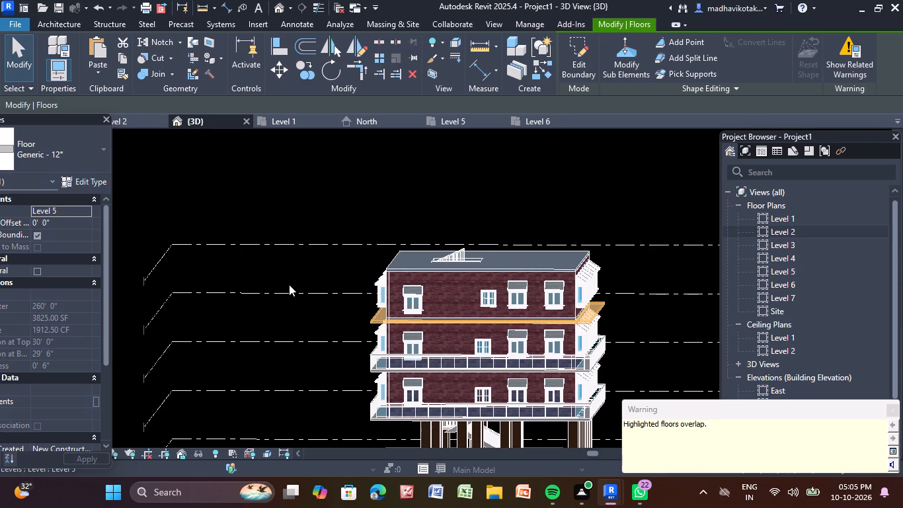
click(293, 278)
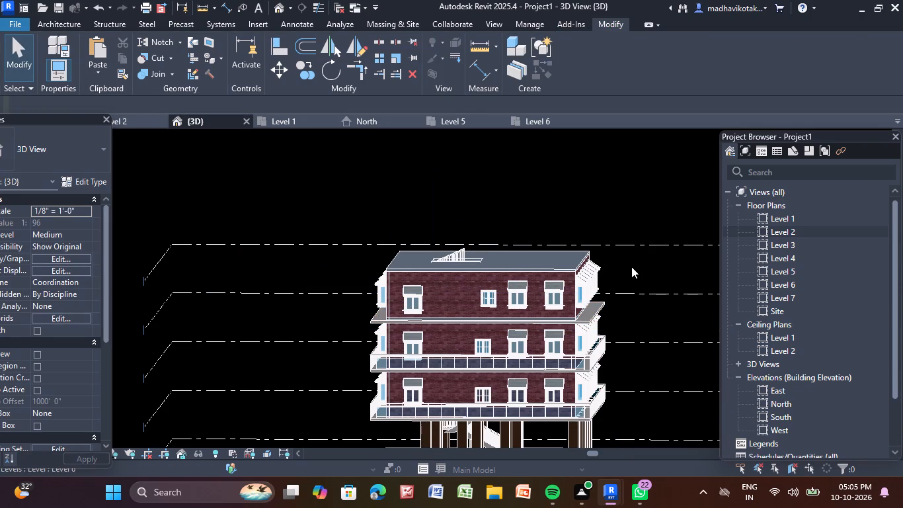
scroll(553, 325, up, 3)
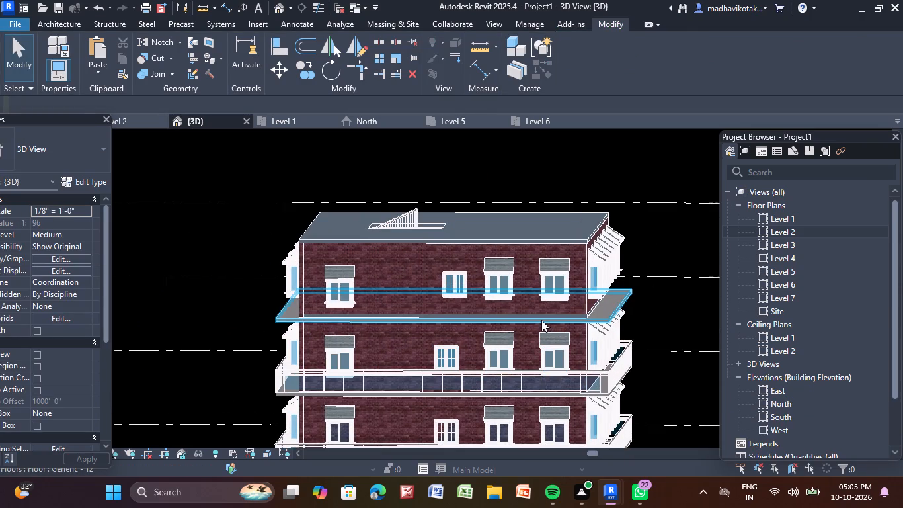
click(541, 320)
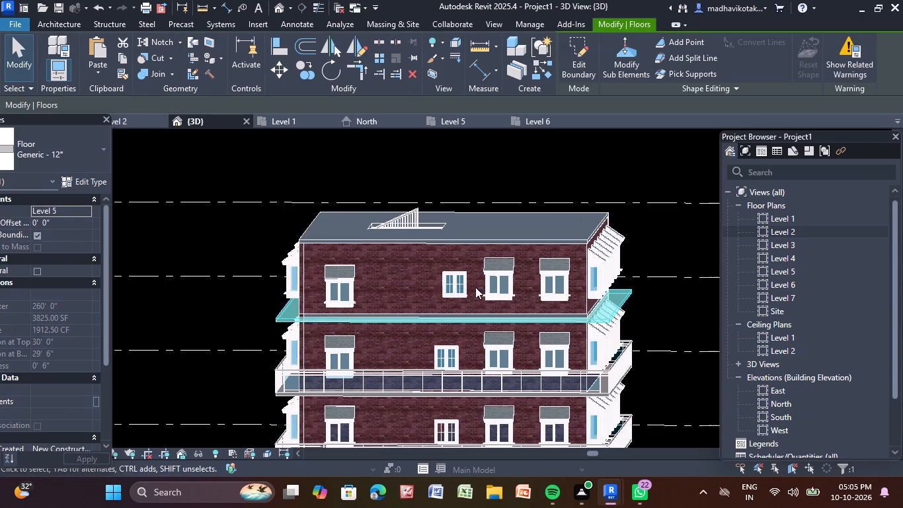
key(Escape)
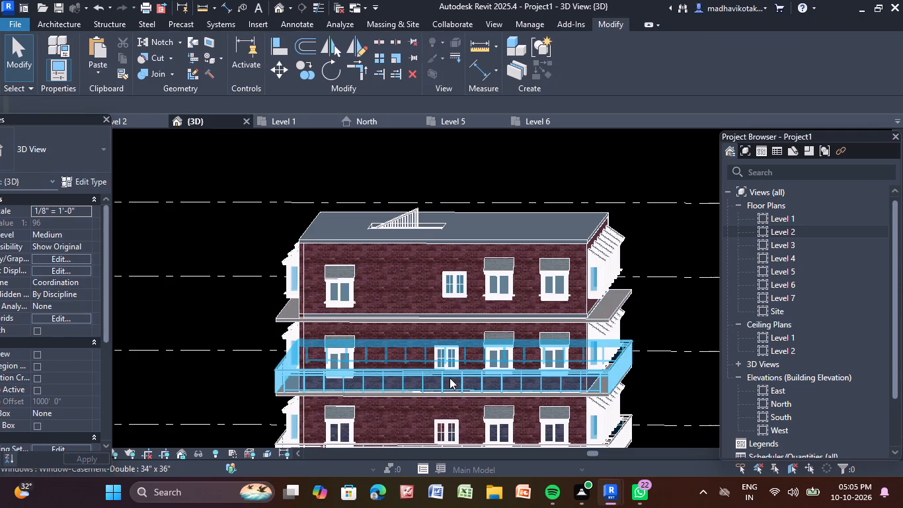
Copy the Level 3 Glass Panel - Bottom Fill balcony railing and paste it aligned to Level 5.
click(450, 378)
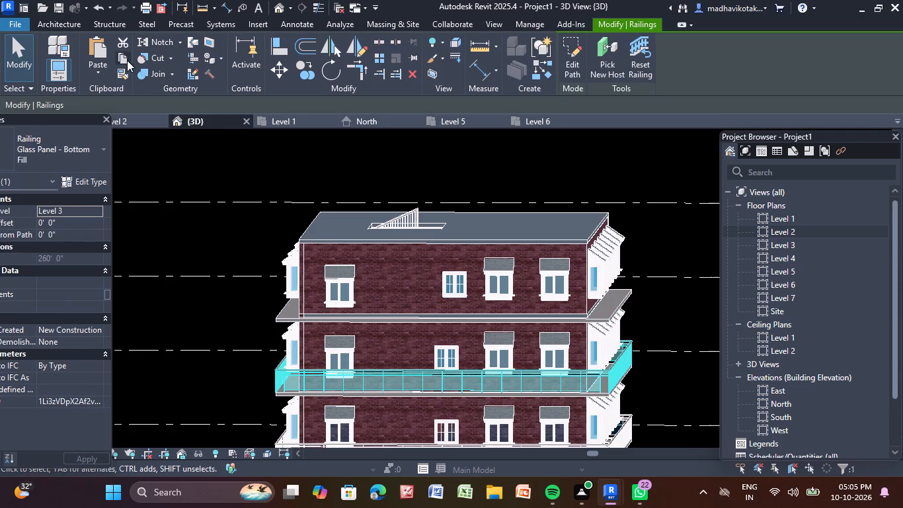
double_click(124, 59)
click(98, 72)
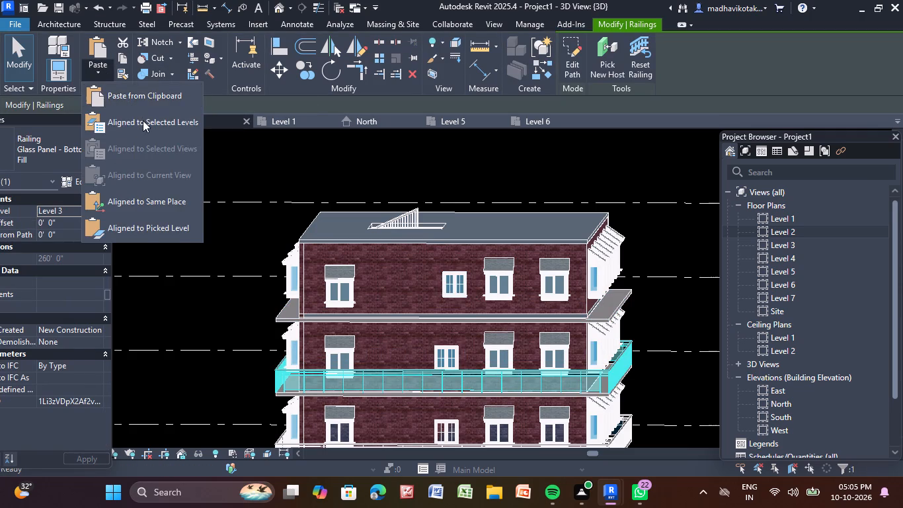
click(143, 120)
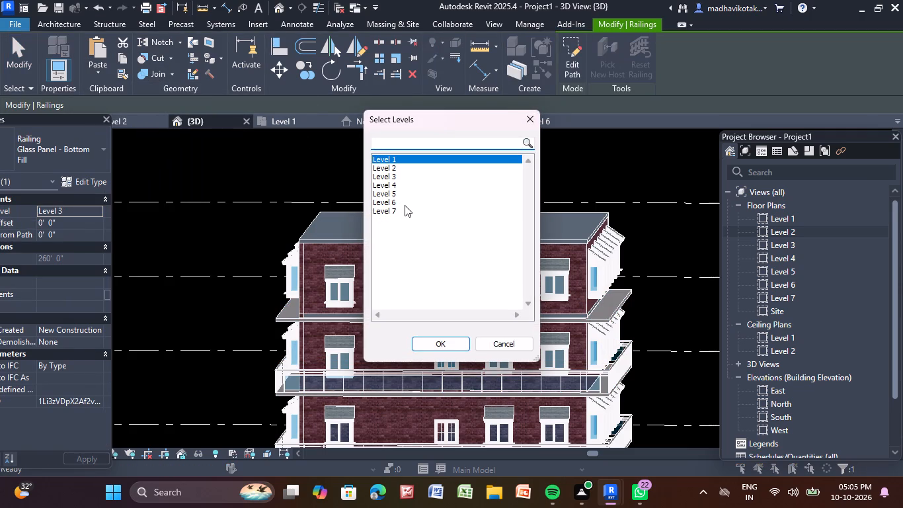
click(403, 195)
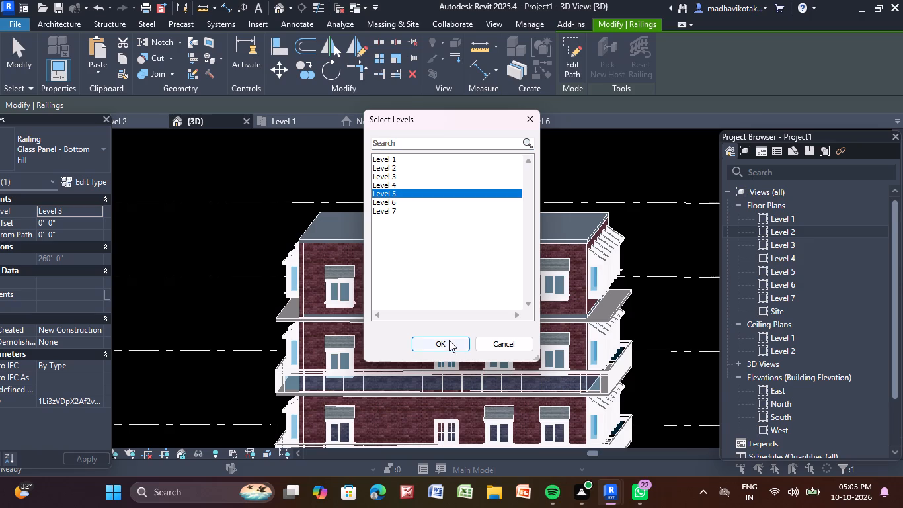
click(449, 340)
click(558, 151)
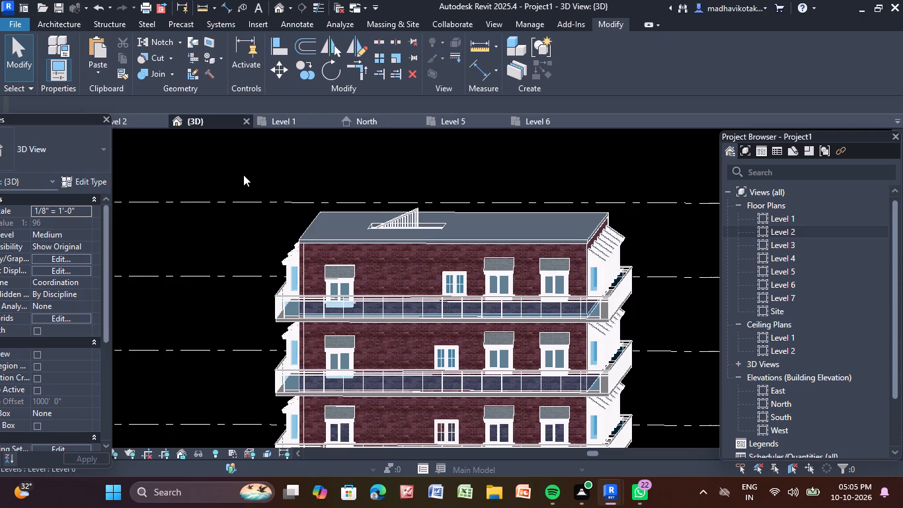
Check the Level 6 and Level 2 floor plans and examine the building's balconies and columns in 3D from below and above.
click(537, 122)
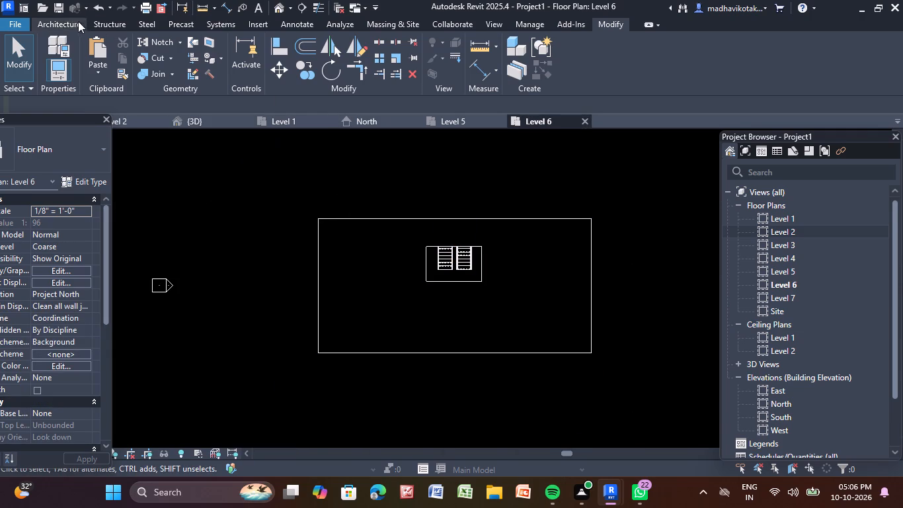
click(144, 122)
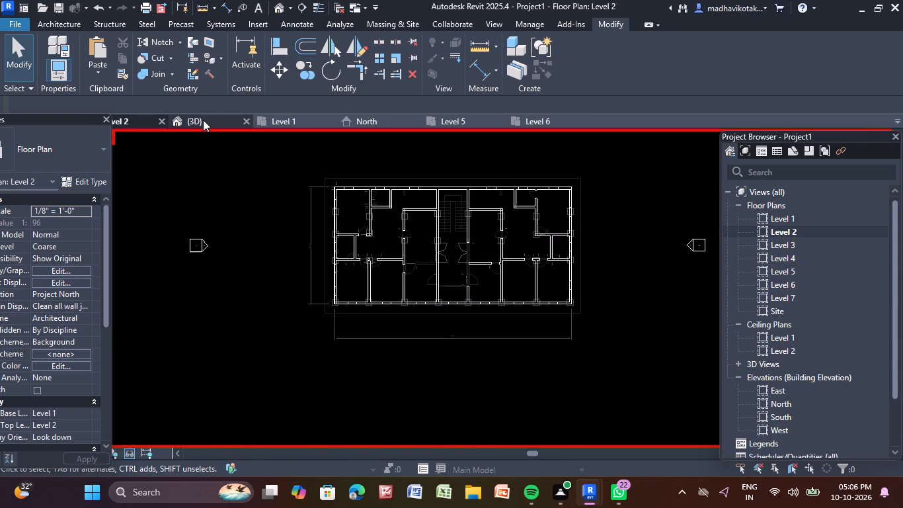
click(203, 120)
middle_drag(396, 300, 352, 195)
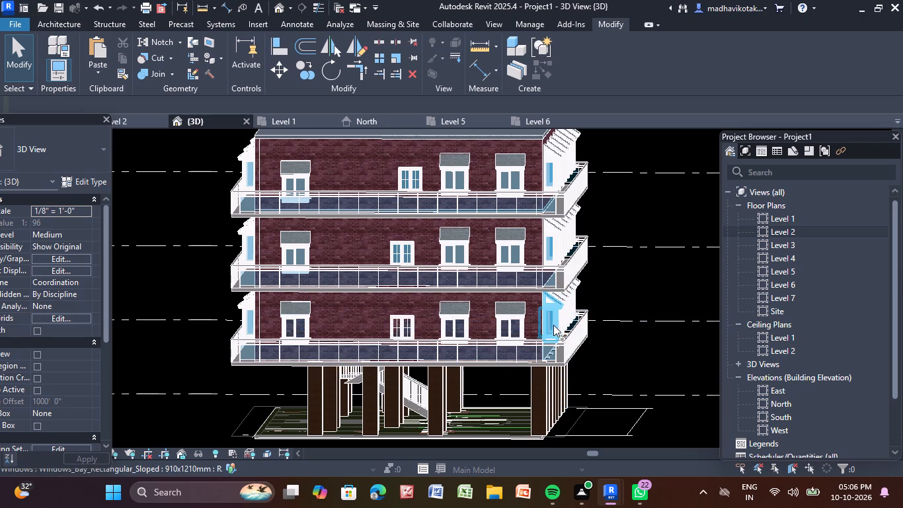
shift+middle_drag(559, 322, 532, 273)
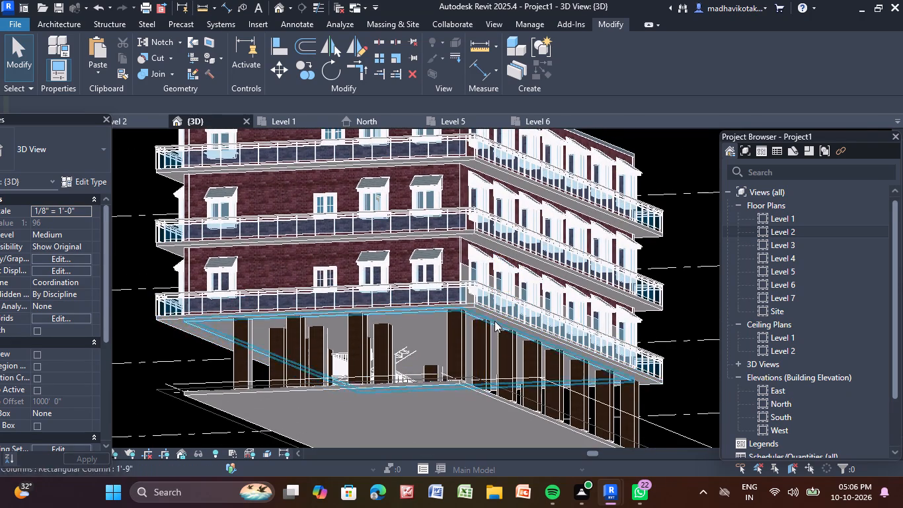
shift+middle_drag(491, 273, 518, 346)
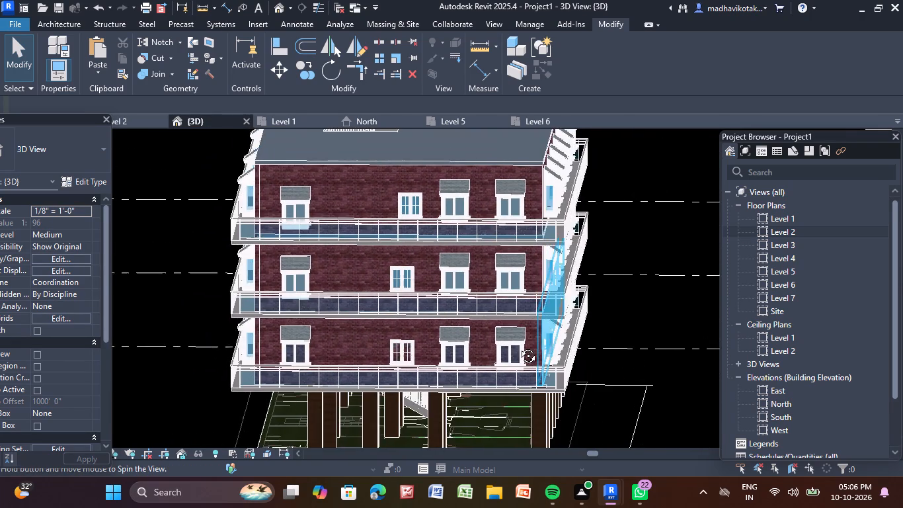
shift+middle_drag(518, 346, 518, 346)
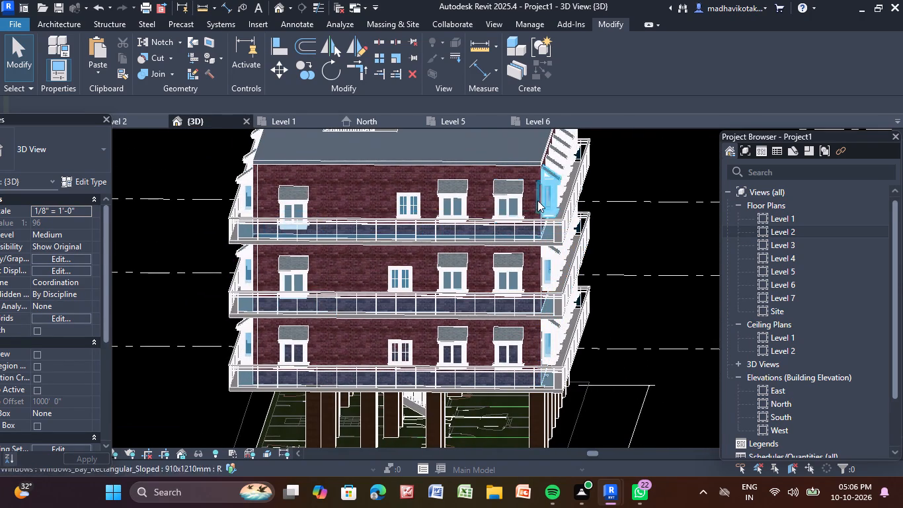
Copy the Level 5 balcony floor slab (Generic - 12") and paste it aligned to Level 7.
click(414, 243)
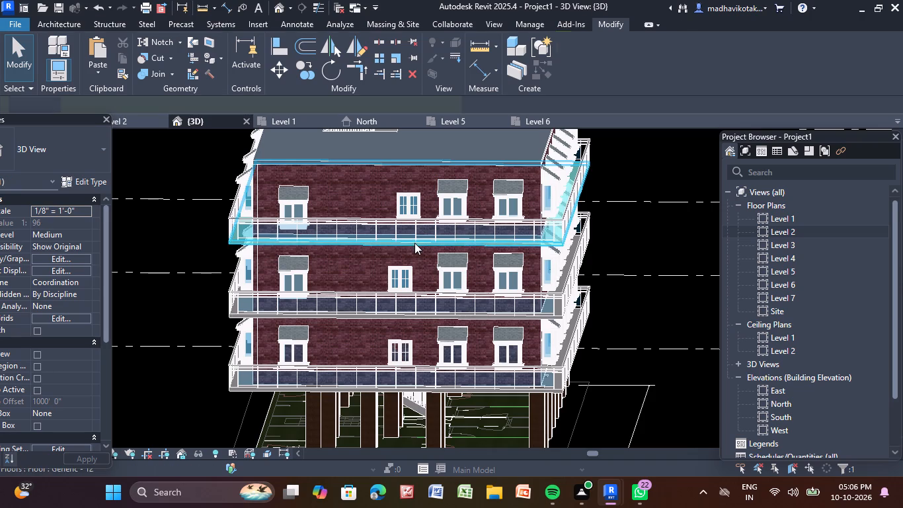
double_click(124, 58)
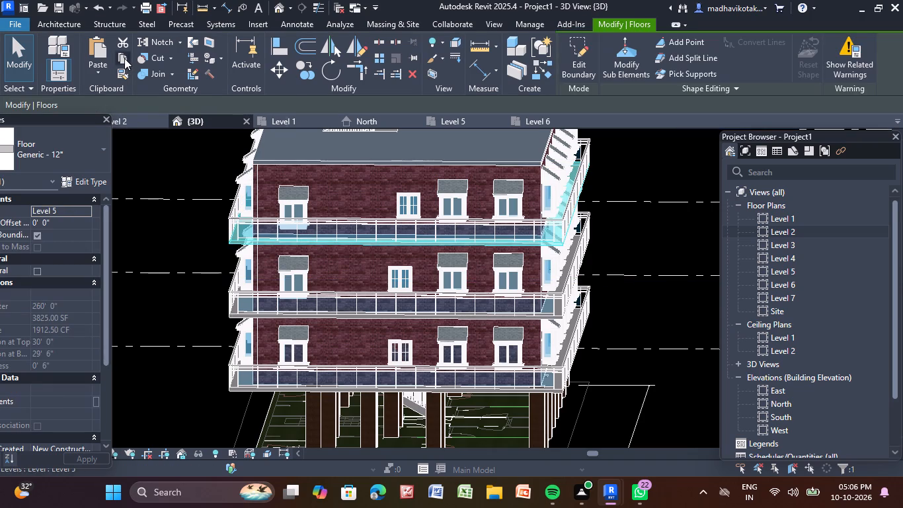
click(102, 73)
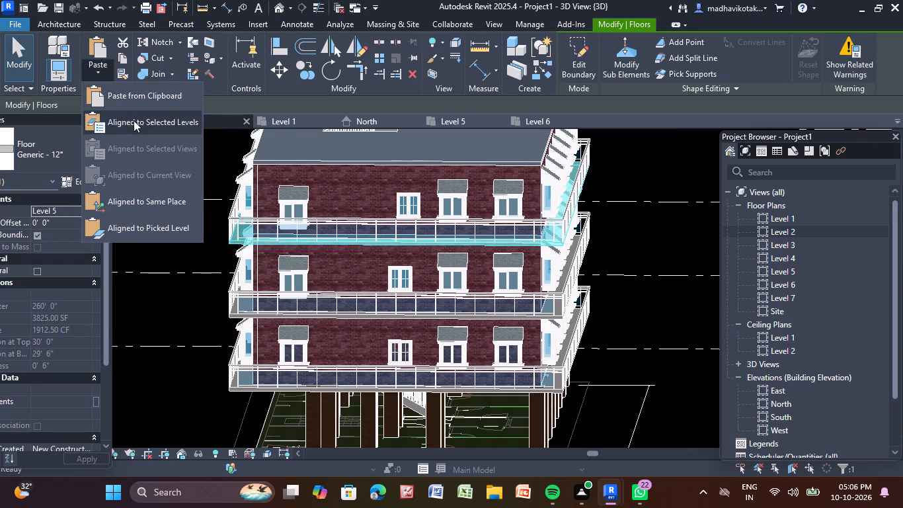
click(134, 120)
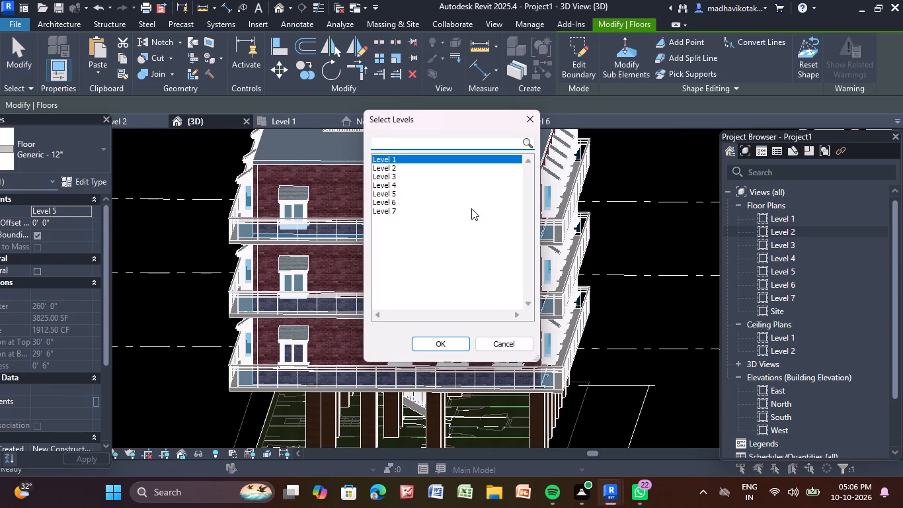
click(403, 213)
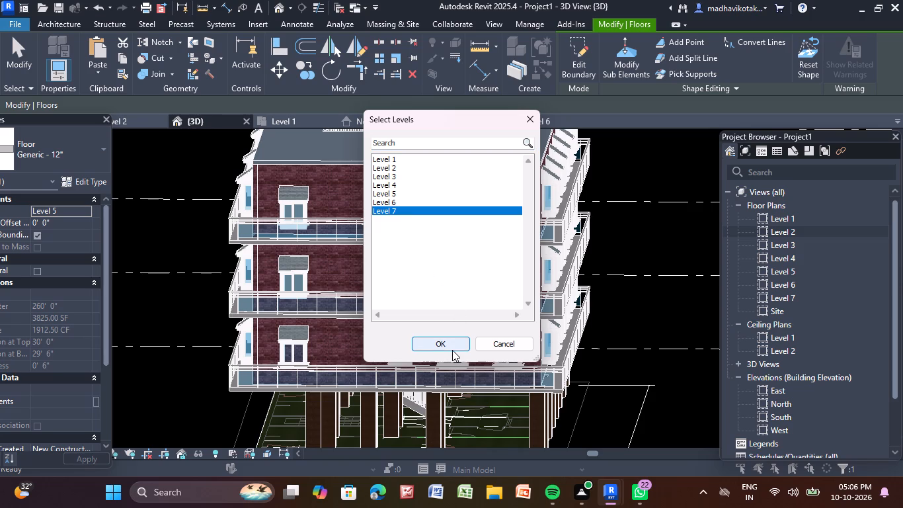
click(444, 342)
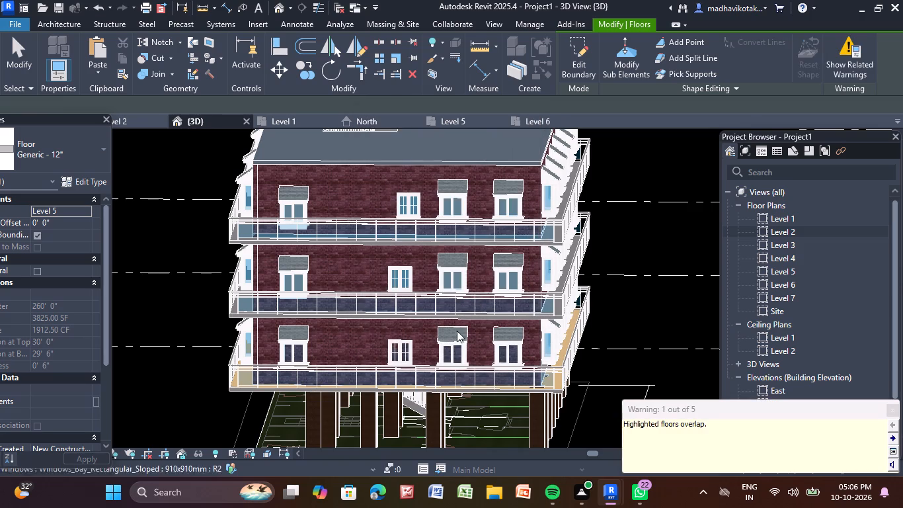
click(632, 156)
Copy the Level 5 balcony floor slab (Generic - 12") and paste it aligned to Level 6 at the roof.
middle_drag(632, 156, 596, 251)
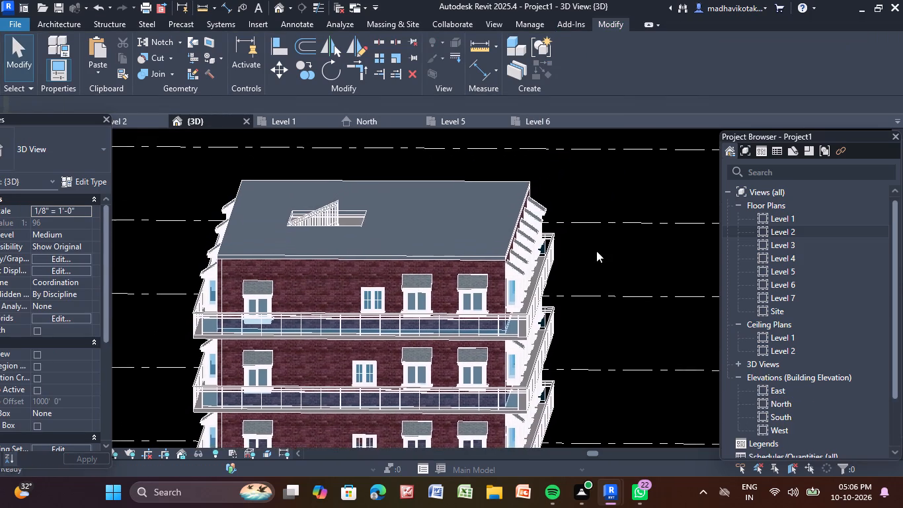
shift+middle_drag(596, 251, 581, 224)
click(428, 308)
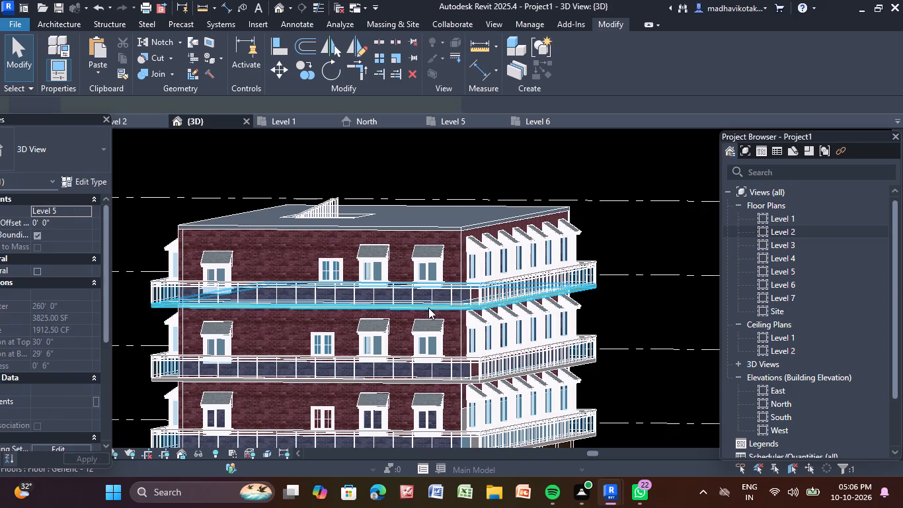
double_click(121, 57)
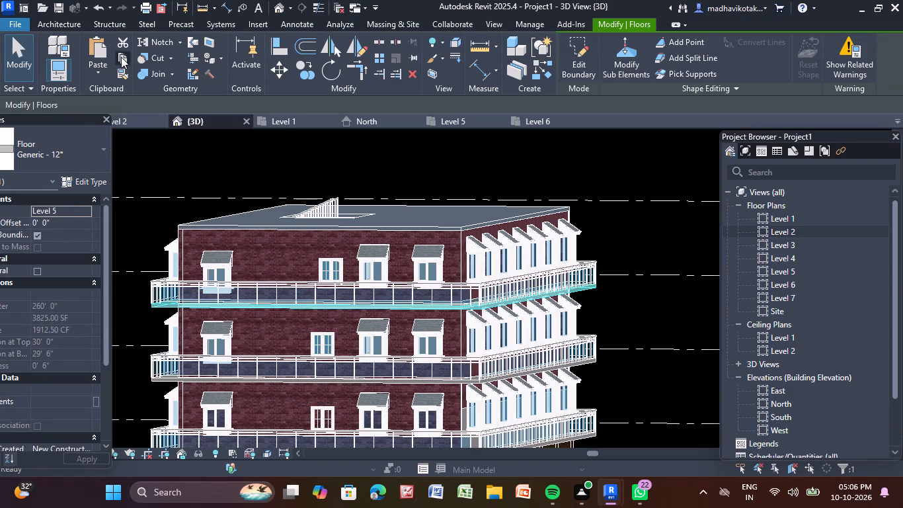
click(104, 67)
click(138, 118)
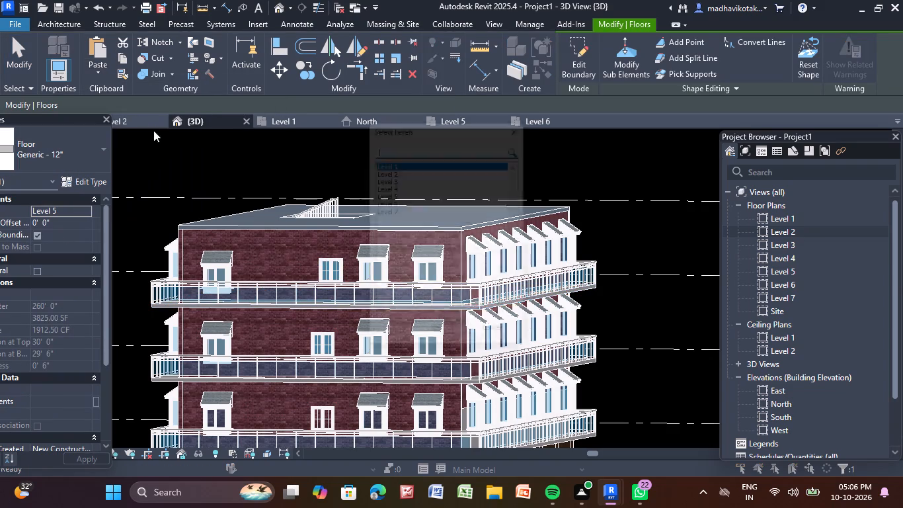
click(387, 202)
click(446, 341)
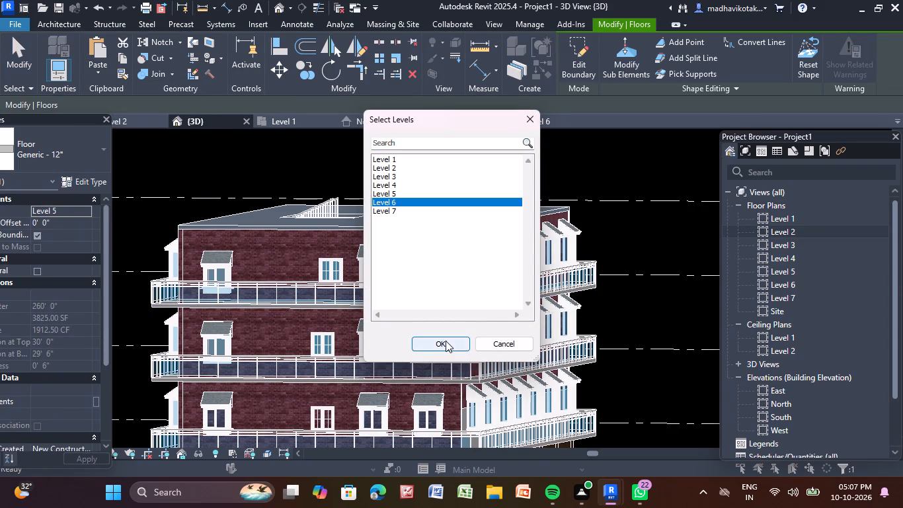
click(637, 222)
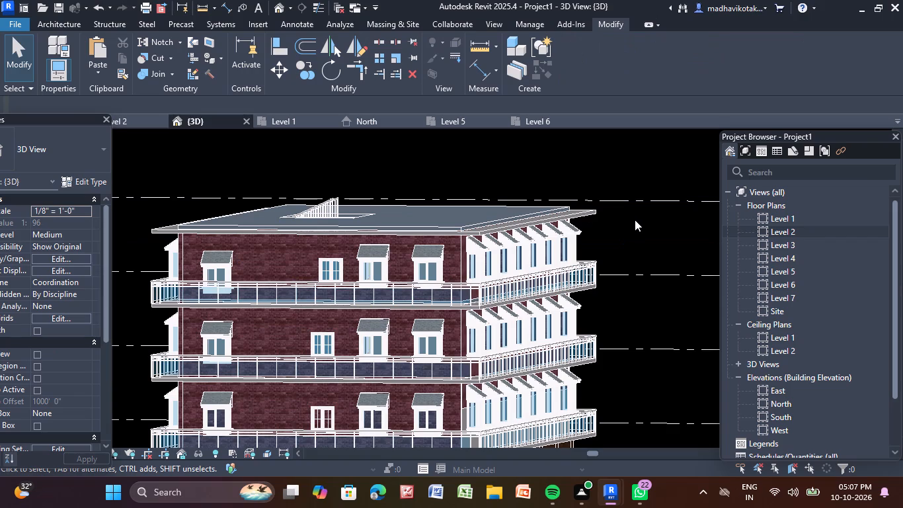
key(Escape)
middle_drag(625, 218, 617, 230)
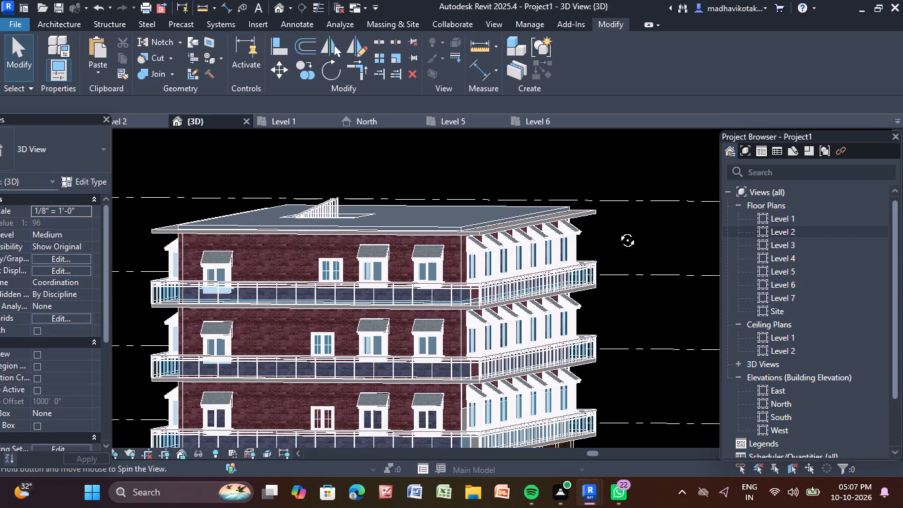
Examine the roof, its stair opening and the projecting slab edge in 3D from several sides.
middle_drag(617, 230, 369, 290)
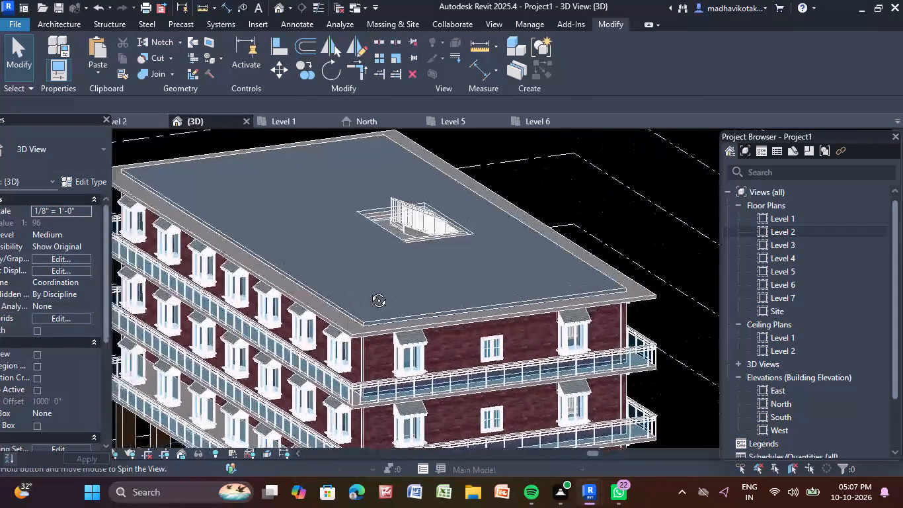
middle_drag(369, 290, 314, 295)
scroll(438, 323, up, 6)
scroll(450, 287, down, 3)
shift+middle_drag(345, 224, 618, 279)
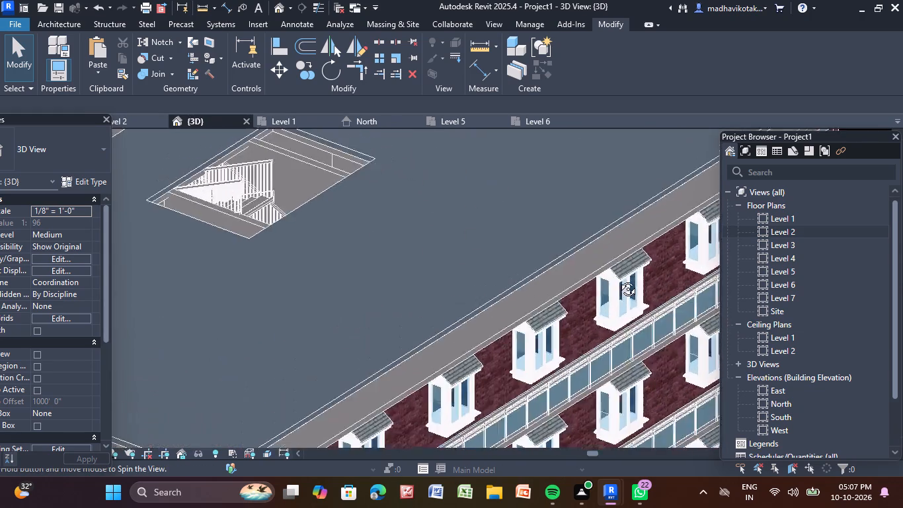
shift+middle_drag(618, 279, 654, 190)
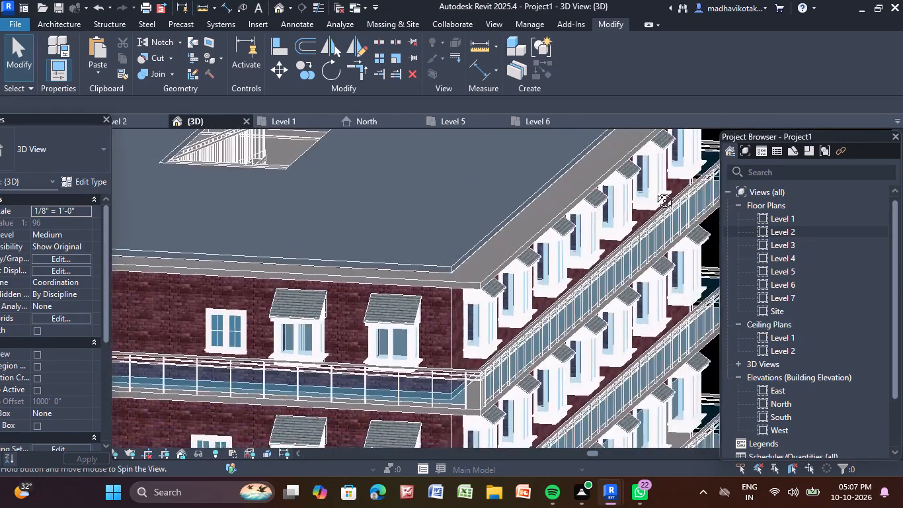
shift+middle_drag(654, 190, 662, 183)
scroll(517, 218, down, 4)
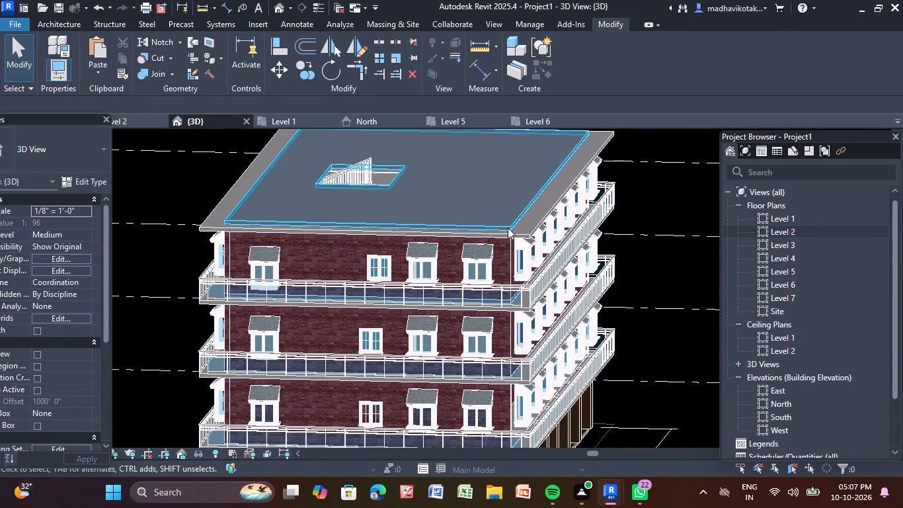
Check the layer structure and thickness of the Level 6 roof type, Basic Roof Generic - 12".
click(508, 228)
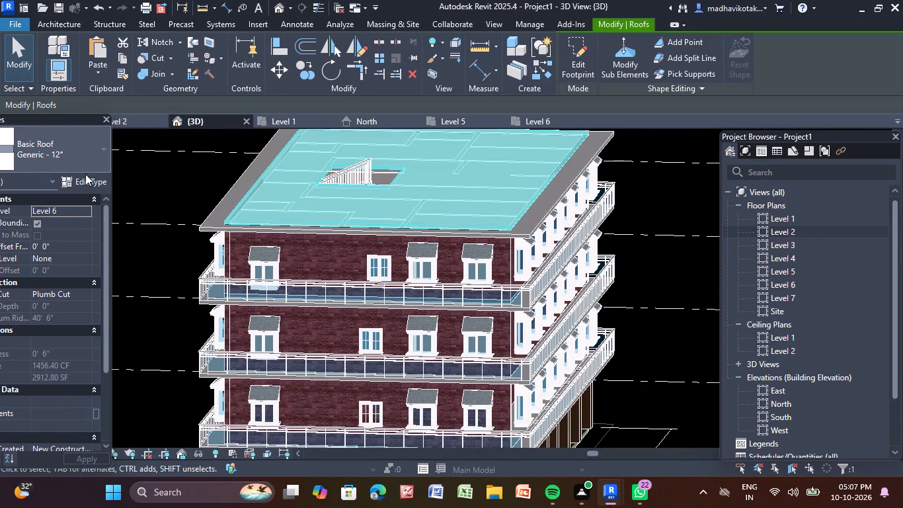
click(82, 176)
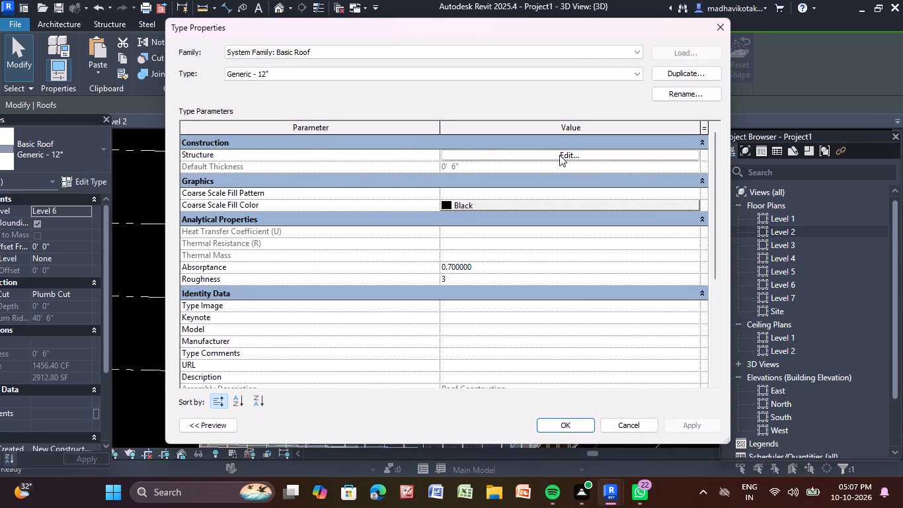
click(559, 155)
click(495, 153)
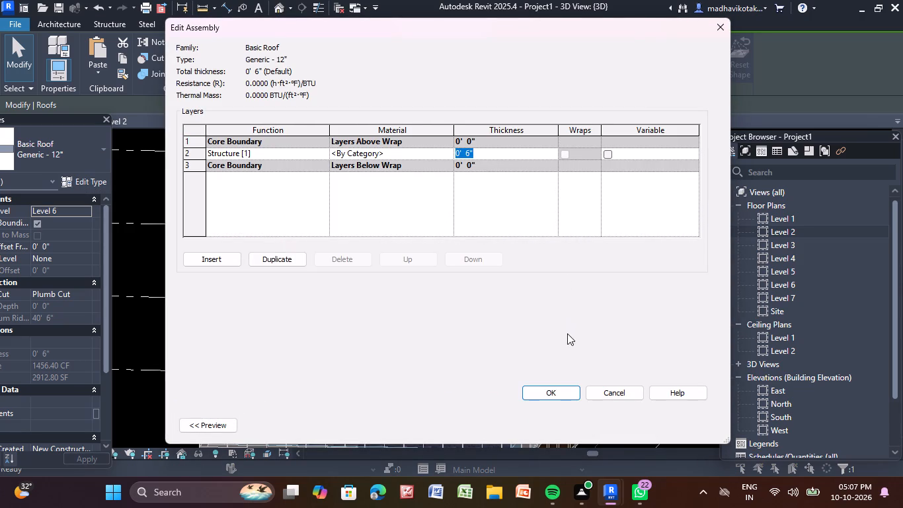
click(549, 397)
drag(692, 424, 686, 425)
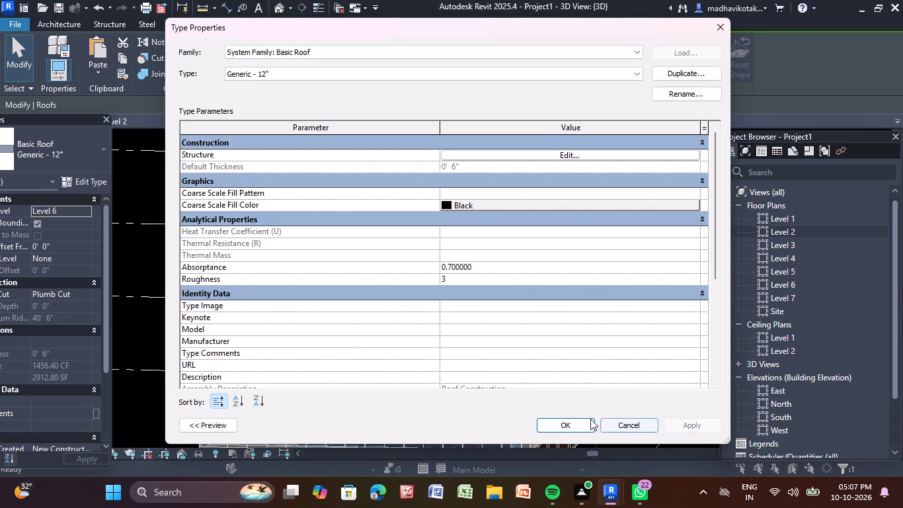
click(570, 422)
key(Escape)
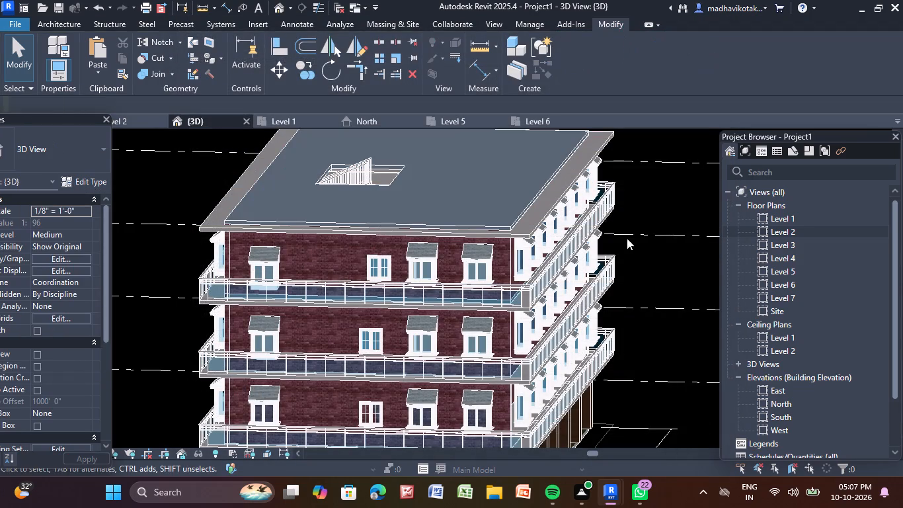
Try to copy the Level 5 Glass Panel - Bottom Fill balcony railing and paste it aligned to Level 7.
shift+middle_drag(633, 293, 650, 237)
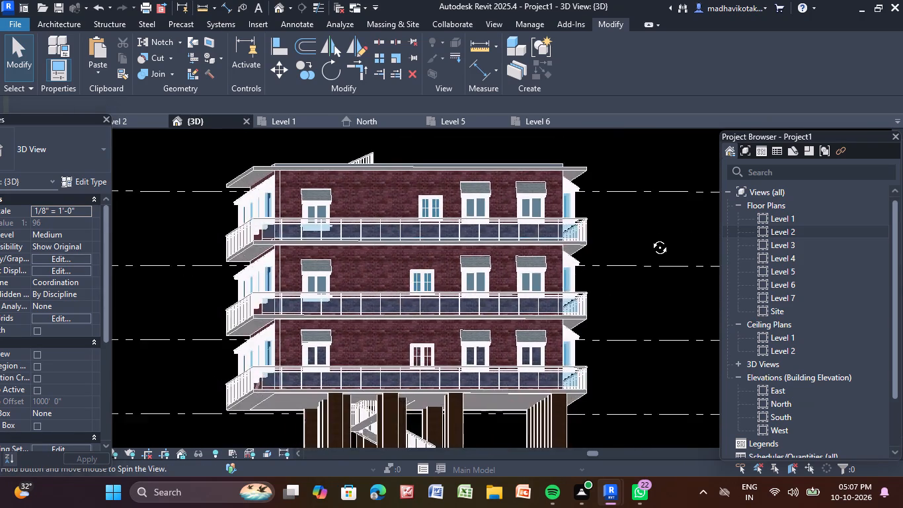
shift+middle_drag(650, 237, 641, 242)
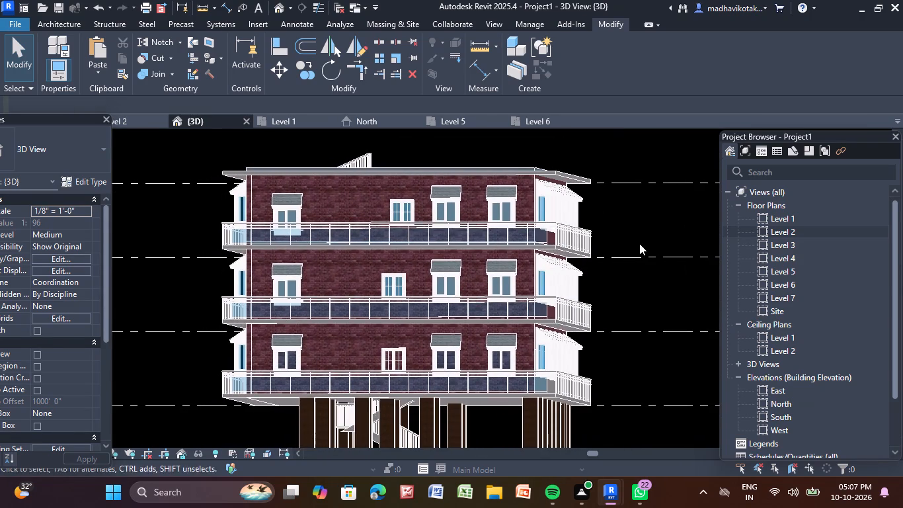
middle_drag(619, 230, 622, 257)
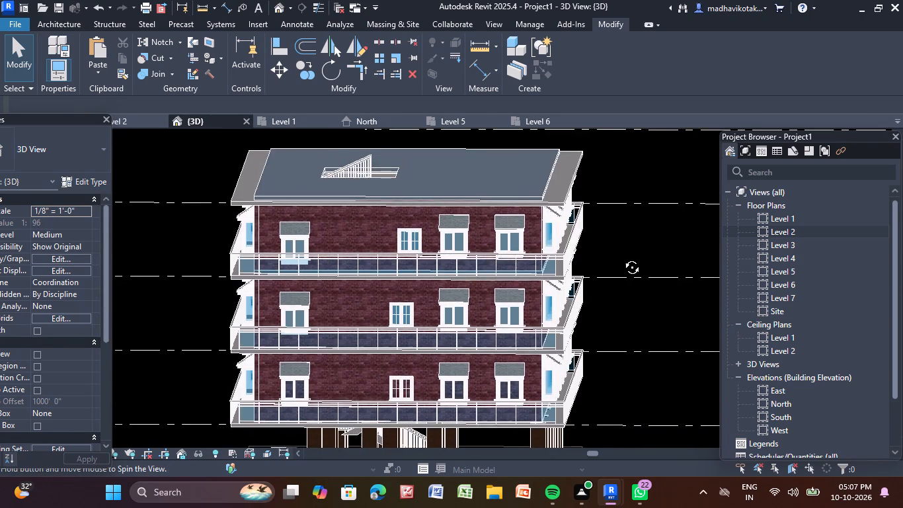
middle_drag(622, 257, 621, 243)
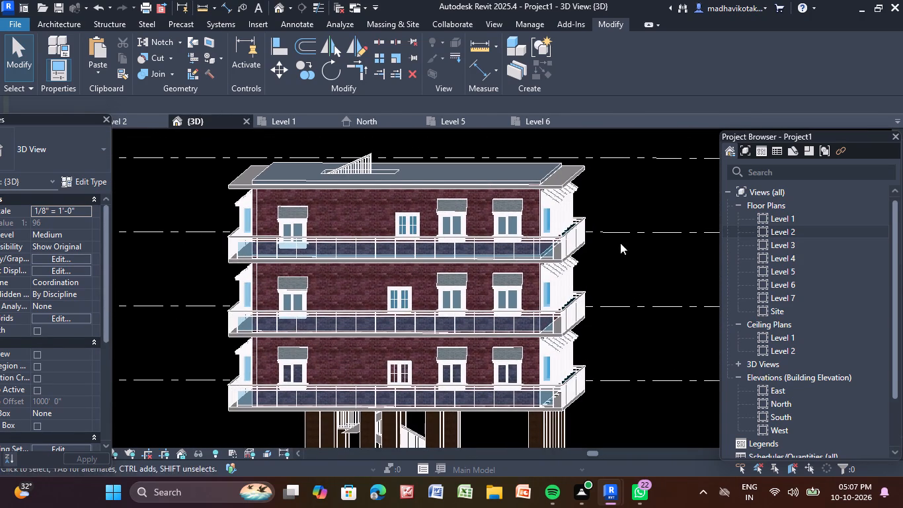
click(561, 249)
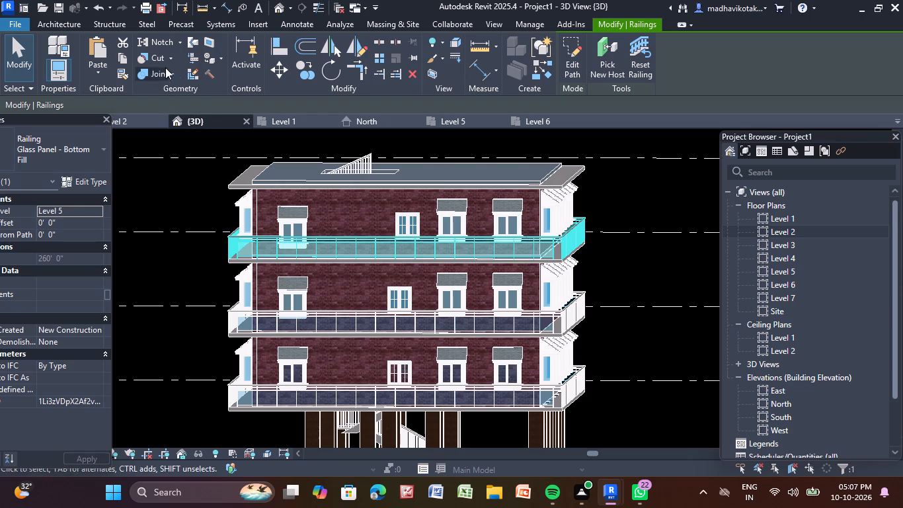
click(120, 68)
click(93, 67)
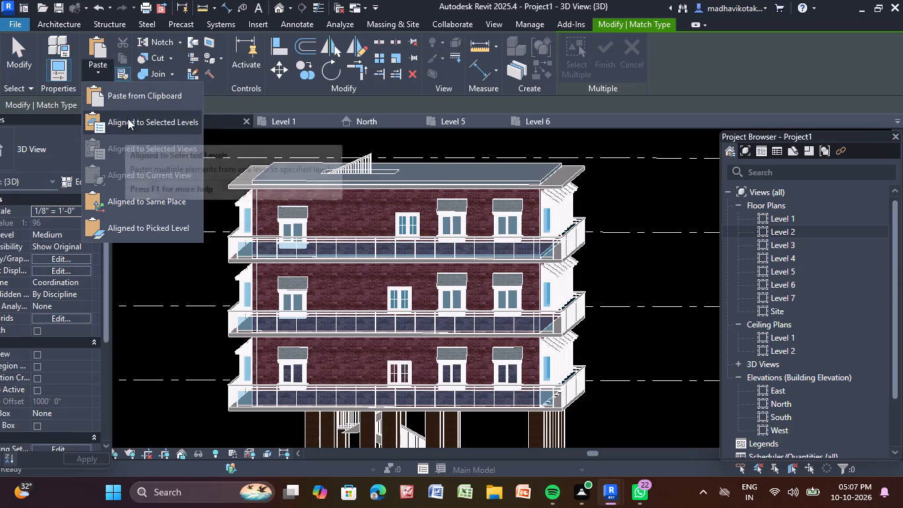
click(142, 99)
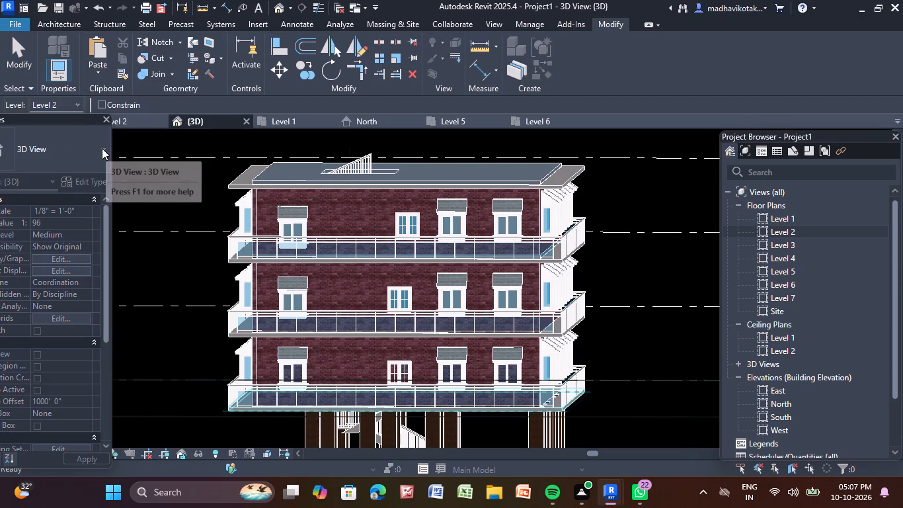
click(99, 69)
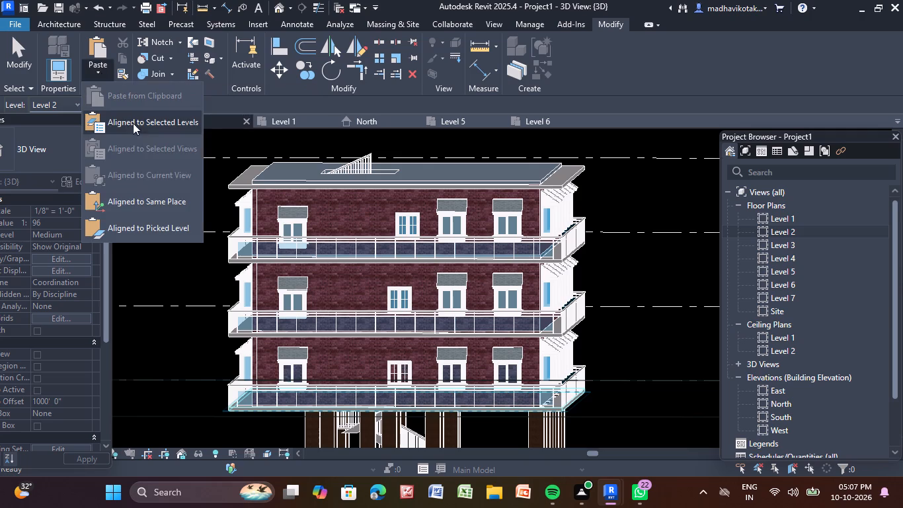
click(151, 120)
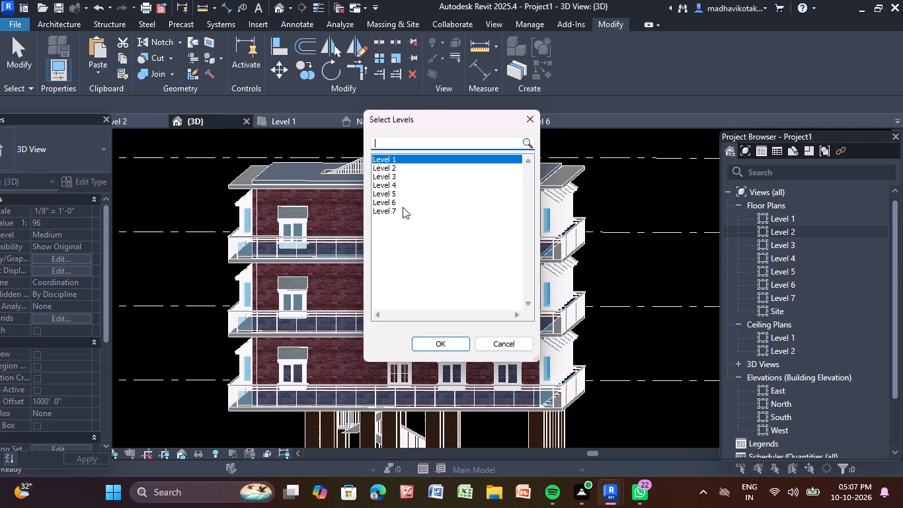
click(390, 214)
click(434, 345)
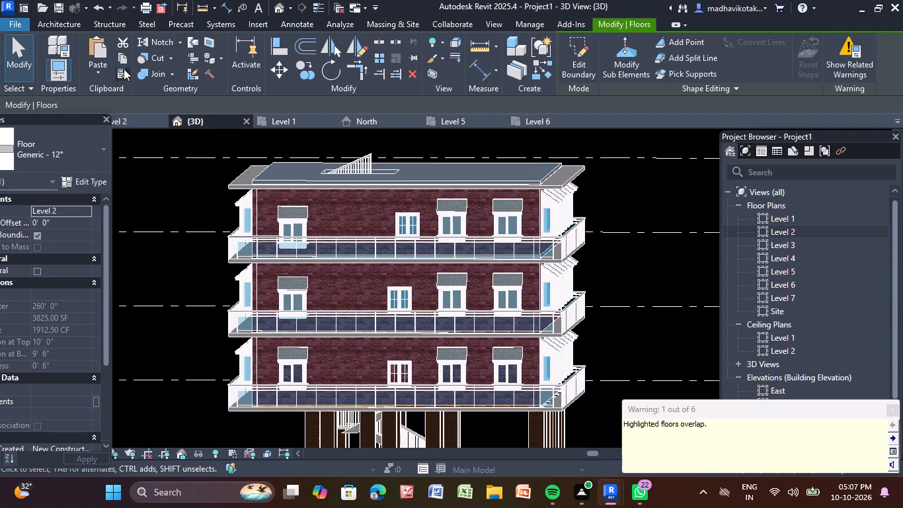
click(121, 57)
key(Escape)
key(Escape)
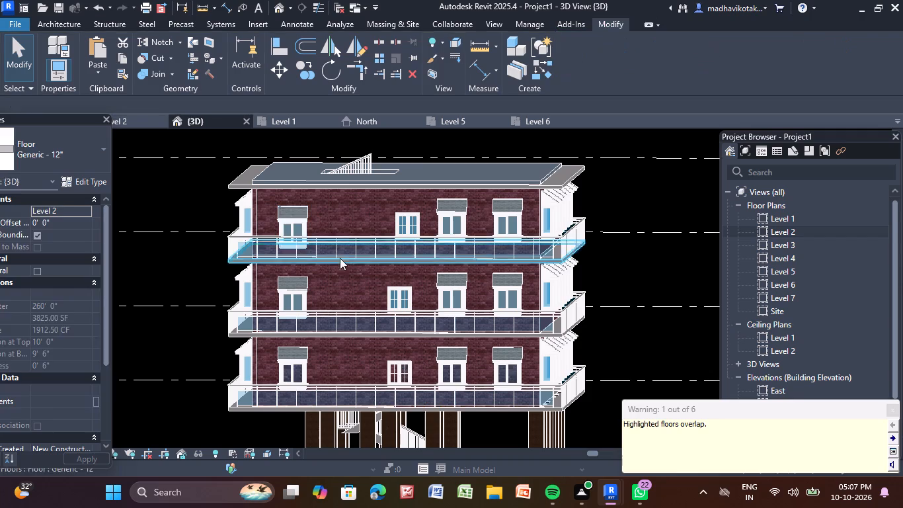
Copy the Level 5 Glass Panel - Bottom Fill balcony railing and paste it aligned to Level 6 around the roof.
click(354, 243)
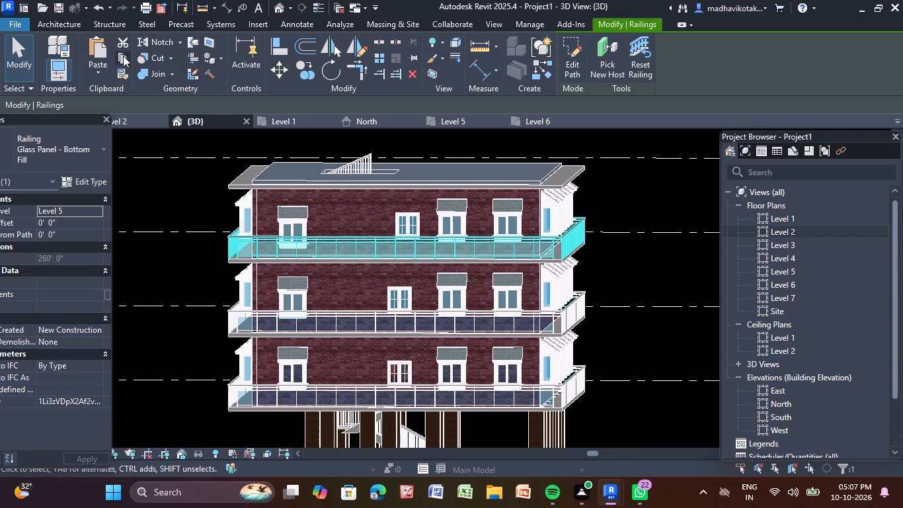
double_click(123, 56)
click(98, 70)
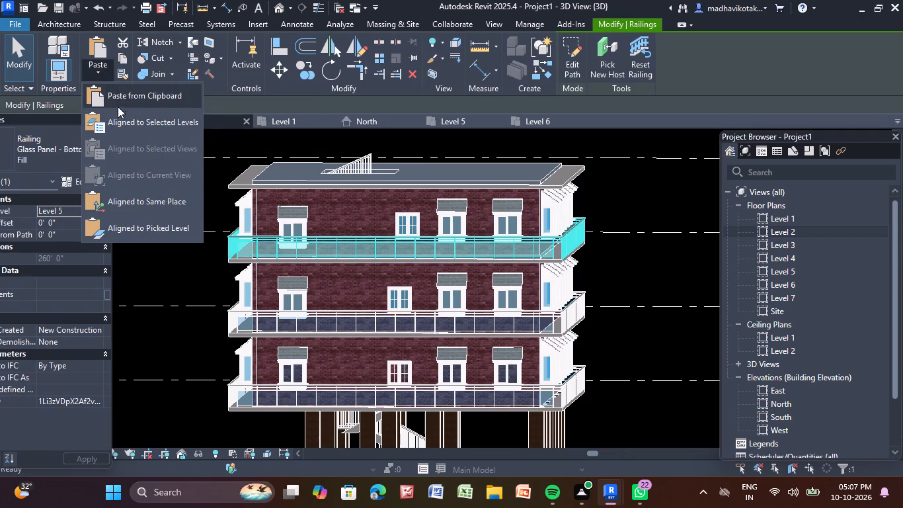
click(120, 117)
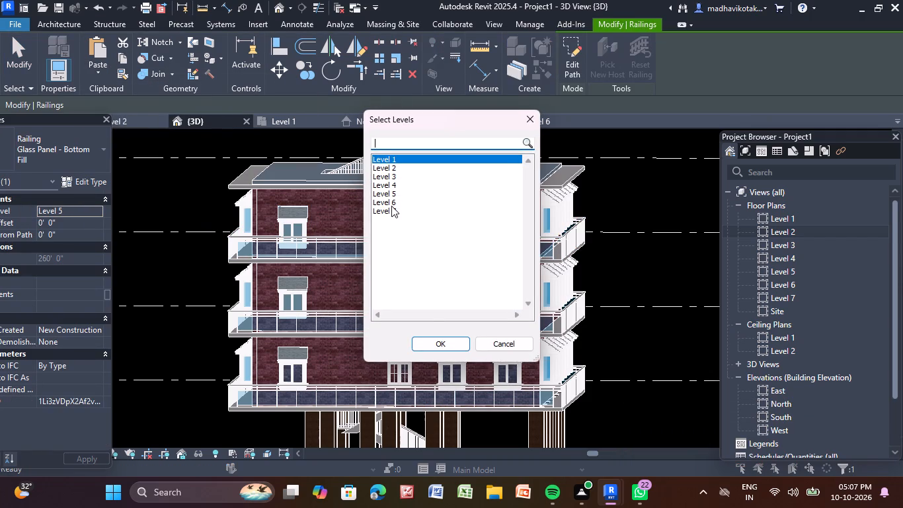
click(397, 200)
click(439, 342)
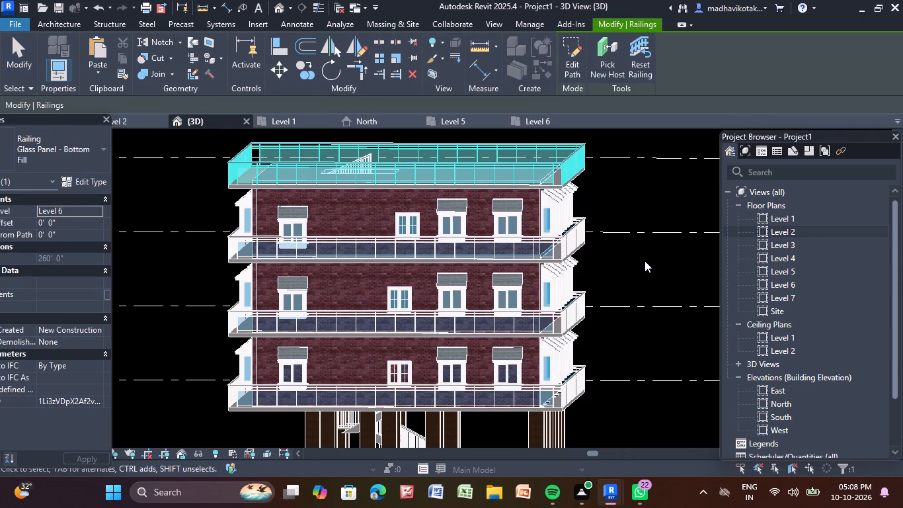
click(645, 261)
Examine the whole building in 3D from several sides, including the roof railing, balconies and ground-level columns.
scroll(651, 272, down, 3)
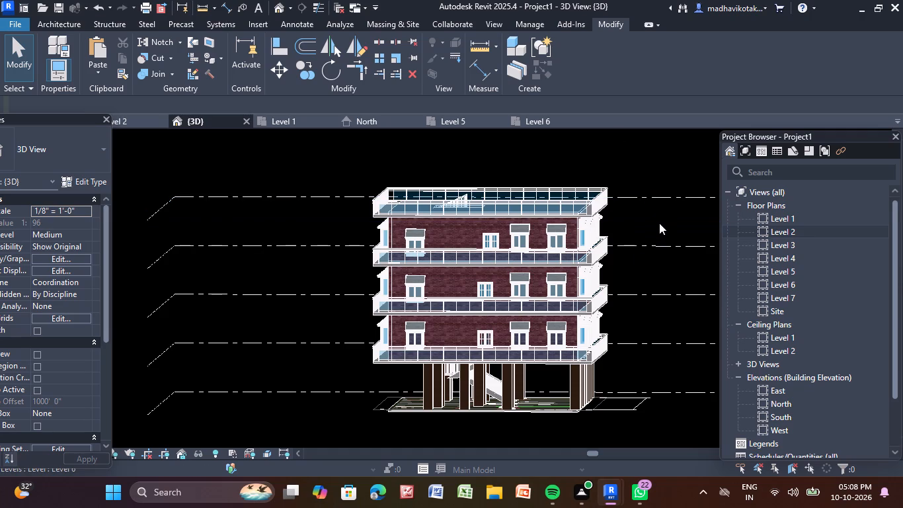
shift+middle_drag(568, 285, 562, 282)
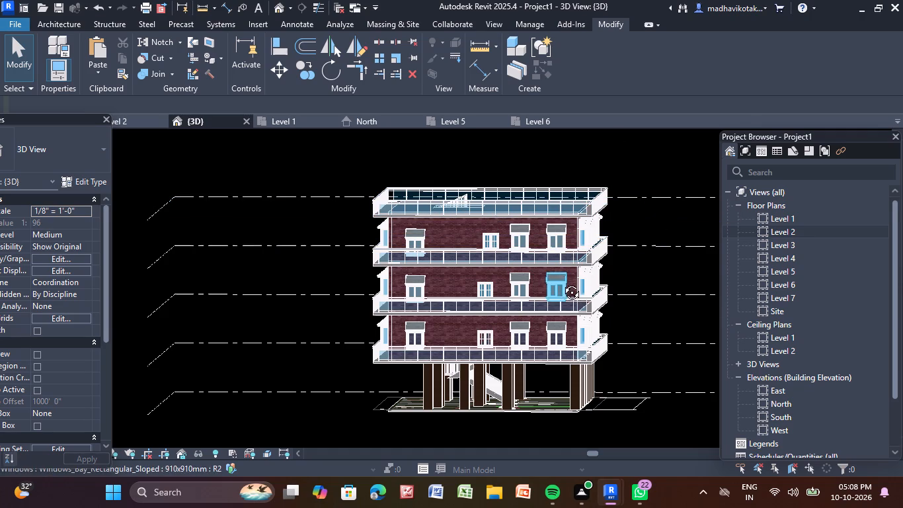
shift+middle_drag(562, 282, 379, 302)
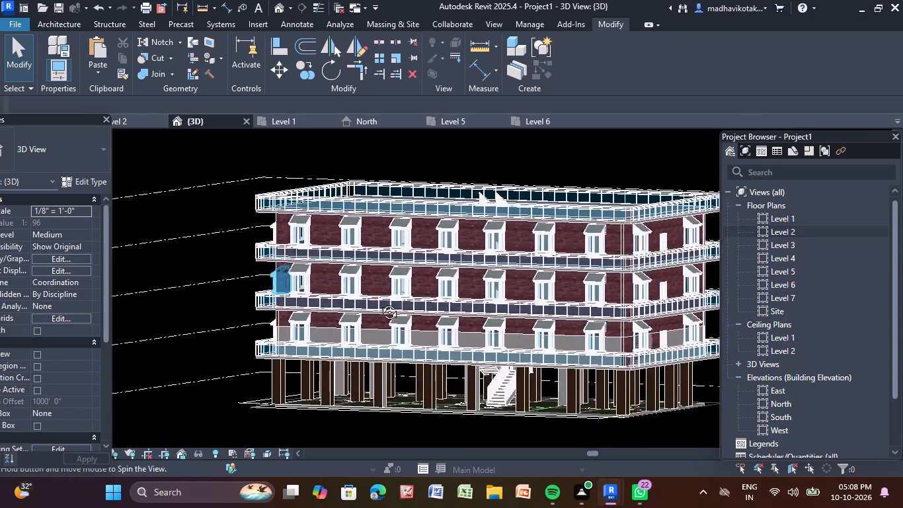
shift+middle_drag(379, 302, 408, 316)
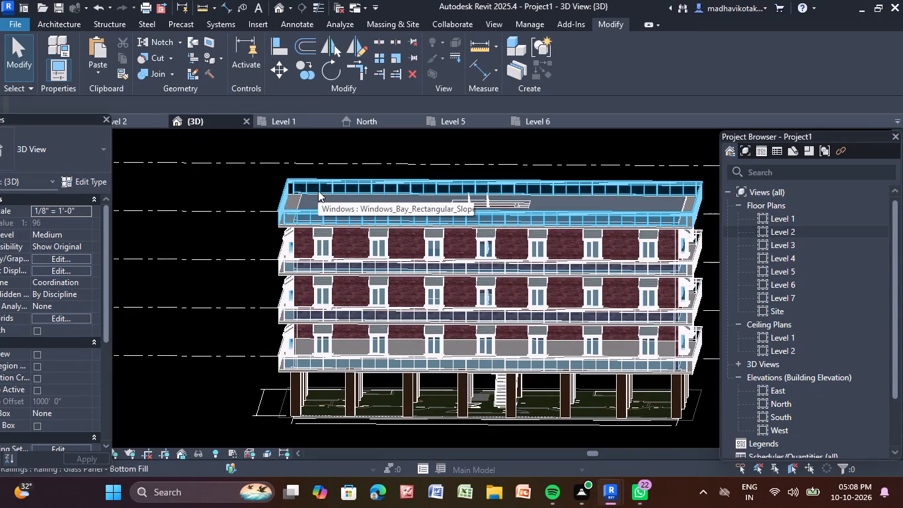
shift+middle_drag(318, 190, 446, 226)
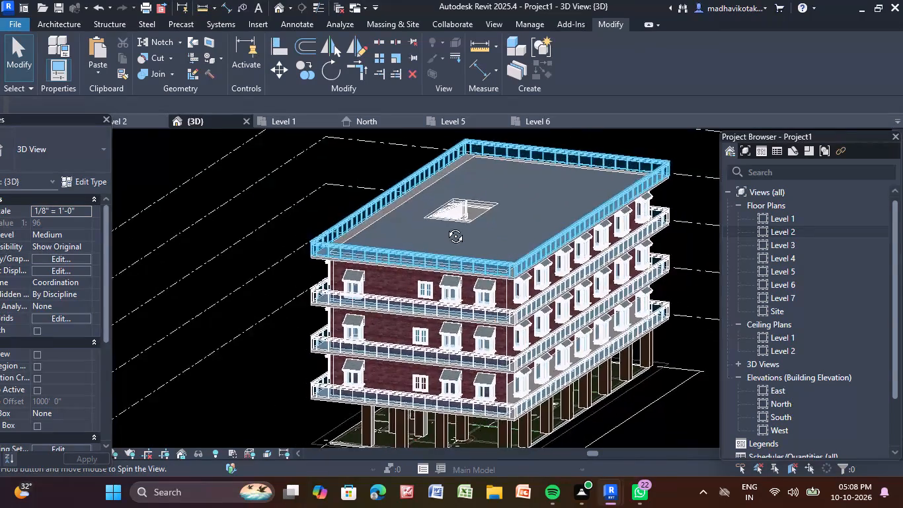
shift+middle_drag(446, 226, 475, 189)
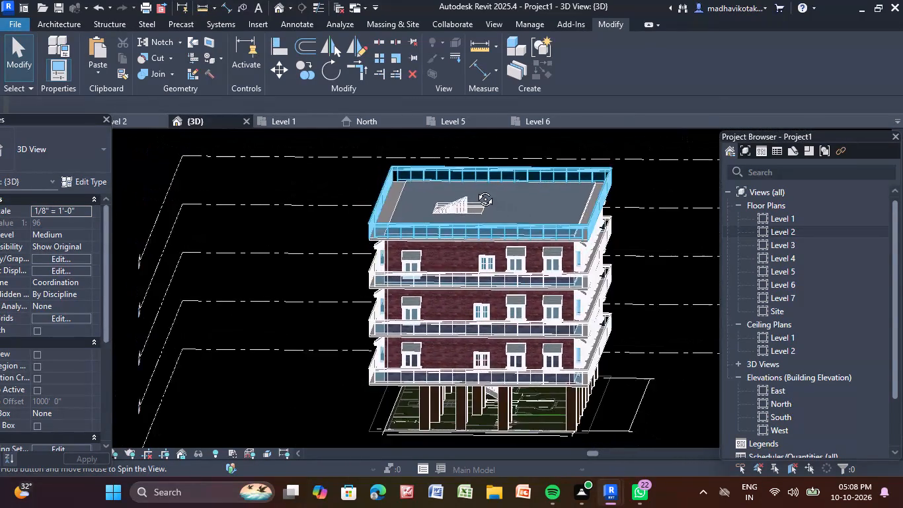
shift+middle_drag(475, 189, 474, 187)
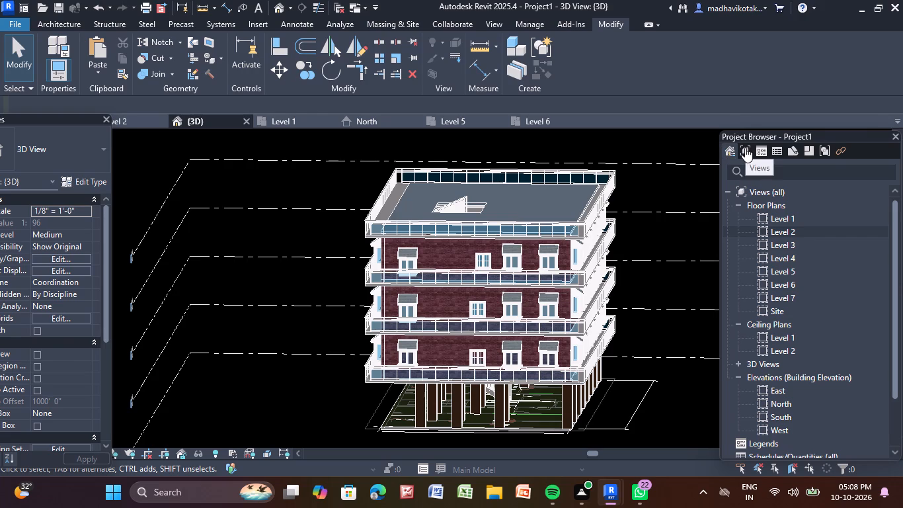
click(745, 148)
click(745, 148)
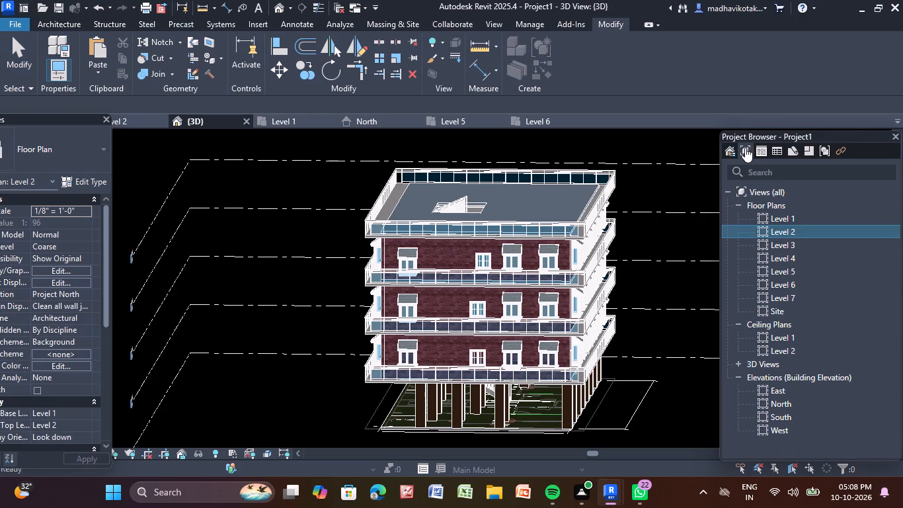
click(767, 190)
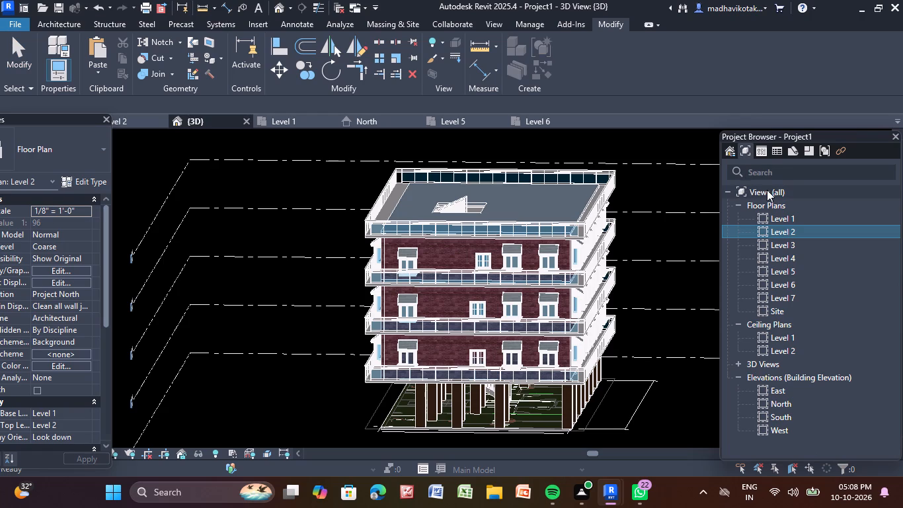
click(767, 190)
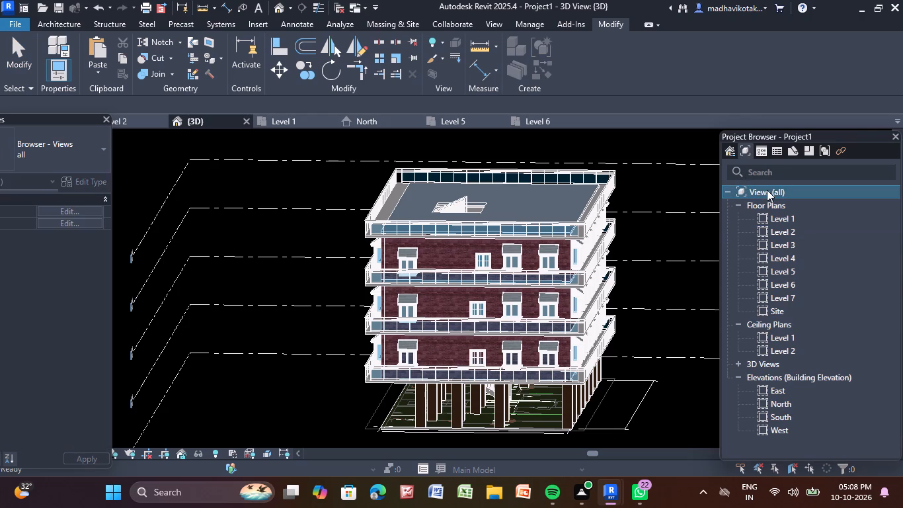
Close the Project Browser and examine the building in 3D from its left side round to the front facade.
right_click(143, 148)
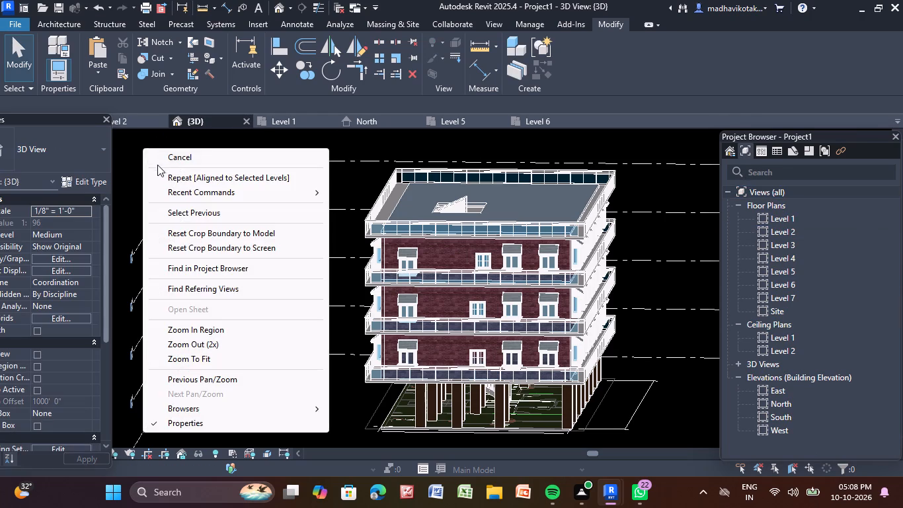
click(112, 140)
double_click(123, 148)
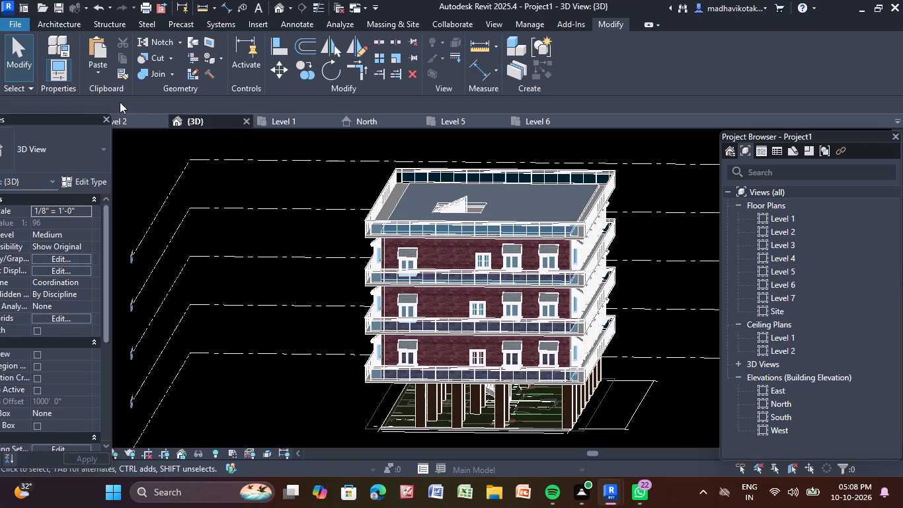
scroll(124, 163, down, 5)
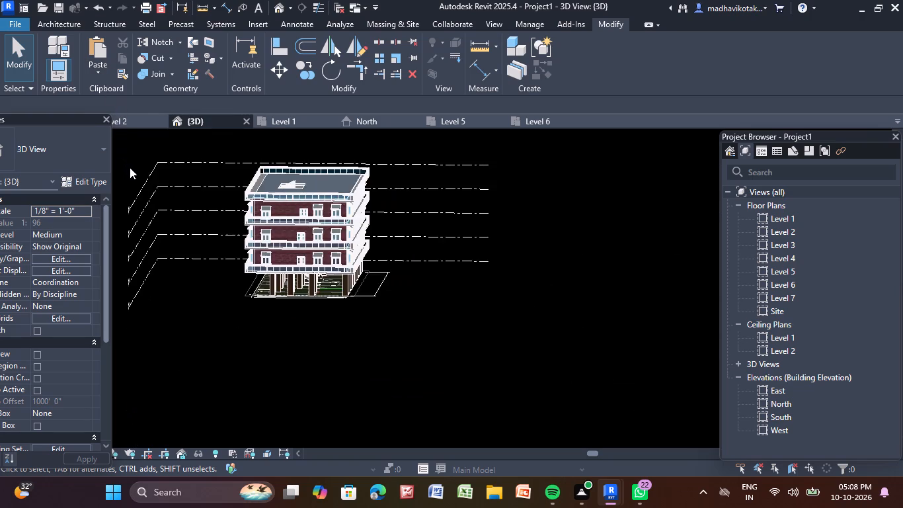
scroll(136, 171, up, 5)
scroll(365, 175, down, 1)
middle_drag(365, 175, 292, 173)
click(897, 136)
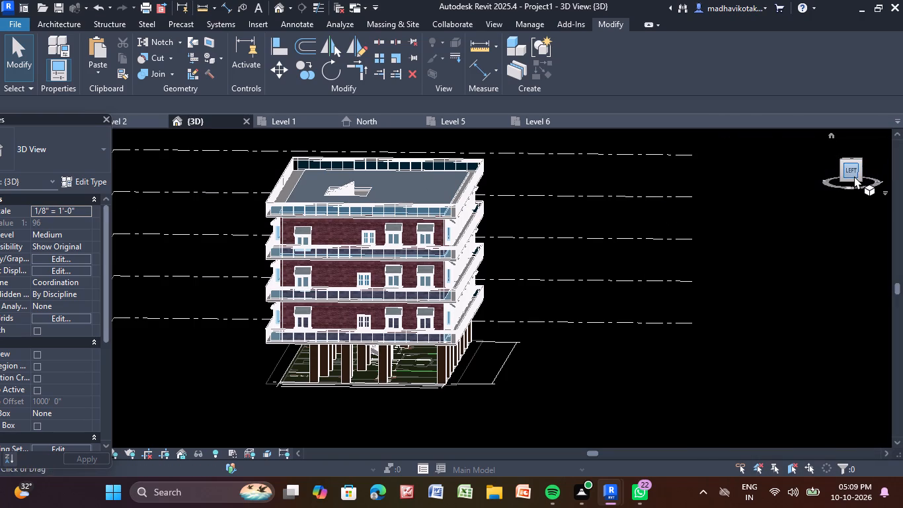
drag(859, 168, 847, 175)
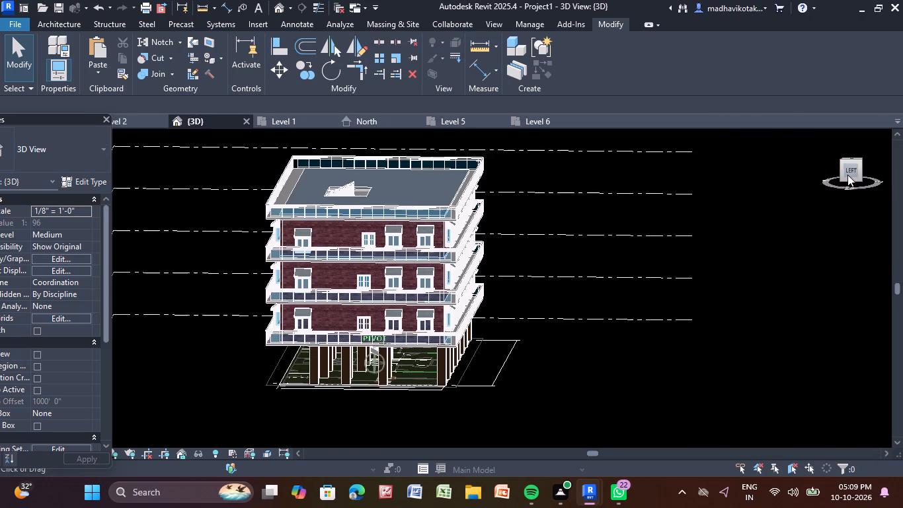
drag(847, 175, 707, 167)
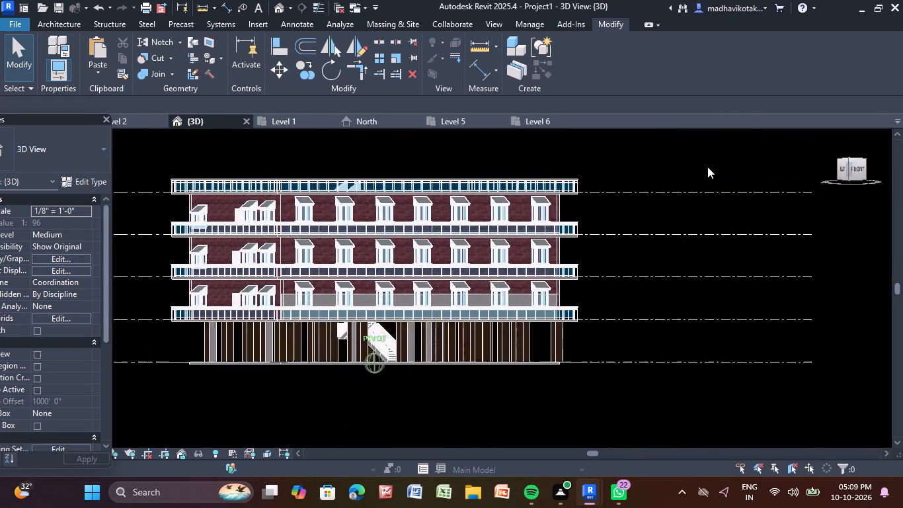
drag(707, 167, 635, 174)
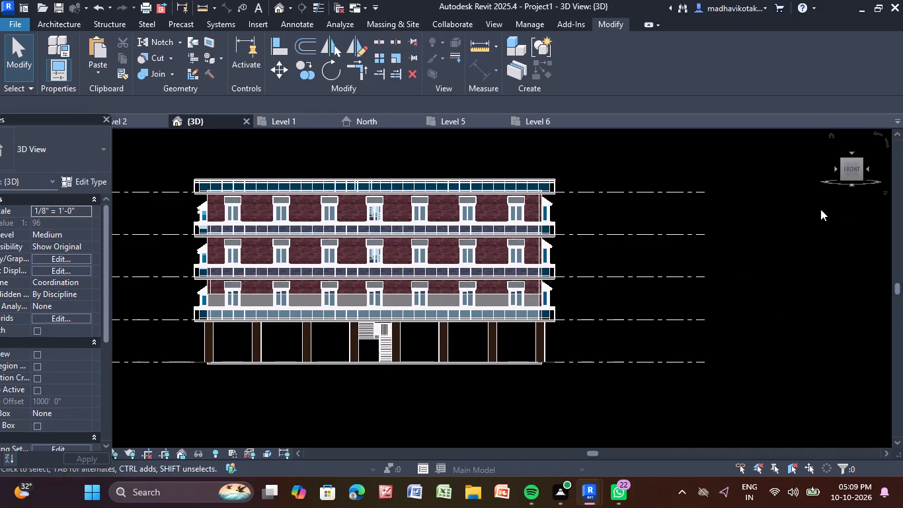
click(744, 184)
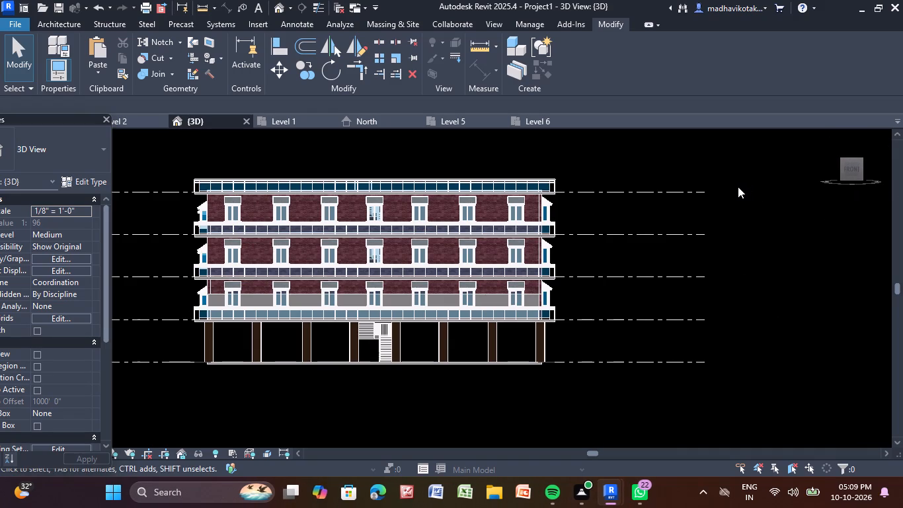
scroll(419, 348, up, 1)
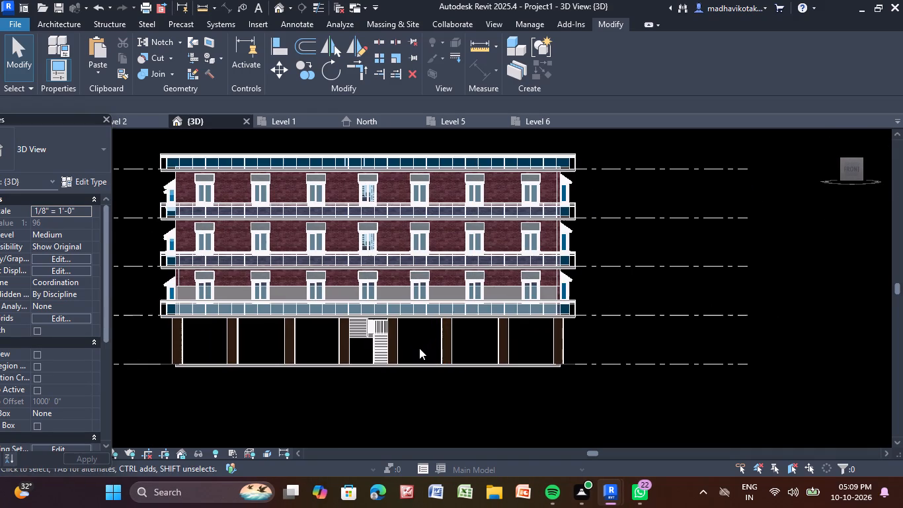
Show the Project Browser again beside the 3D view.
right_click(712, 384)
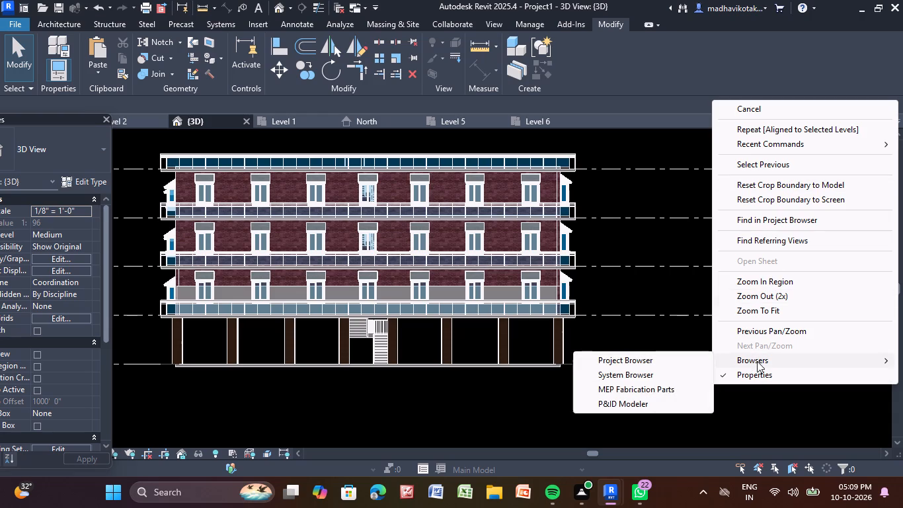
click(677, 363)
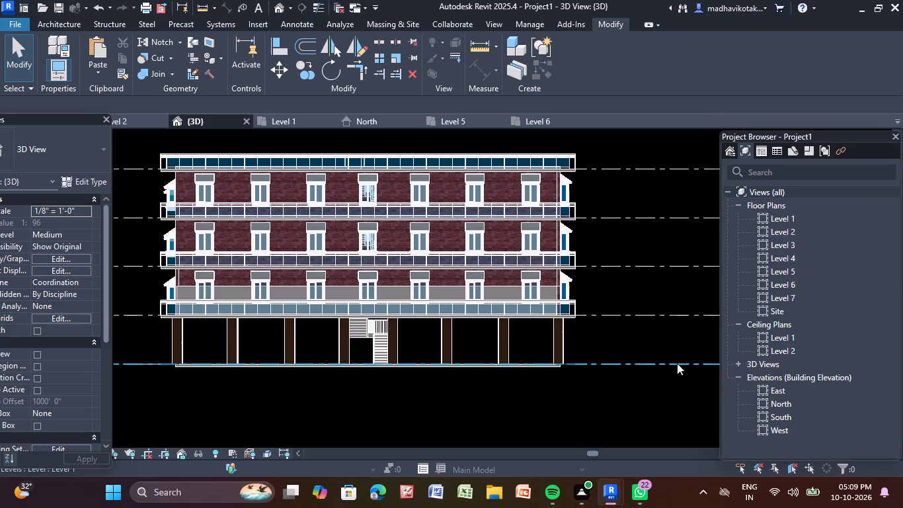
Examine the front facade, roof railing, balconies and ground-level columns in 3D from several angles.
scroll(667, 298, down, 2)
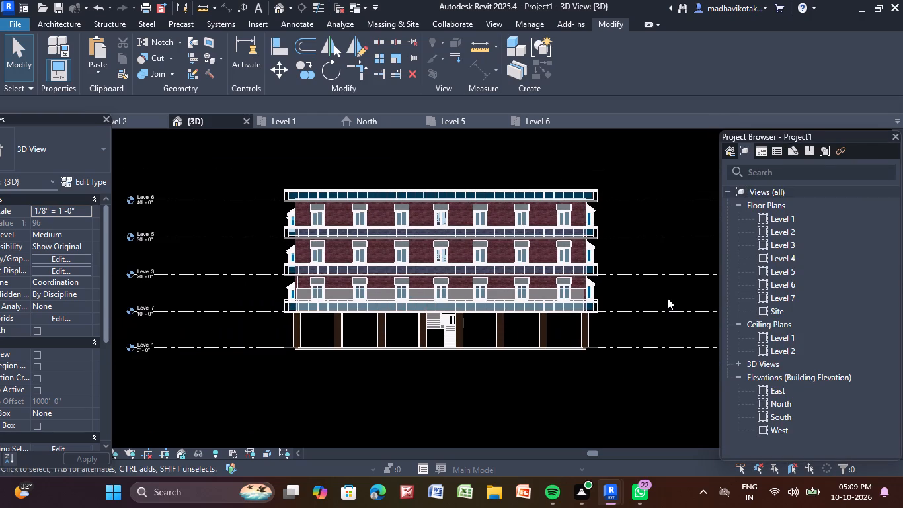
middle_drag(667, 298, 608, 347)
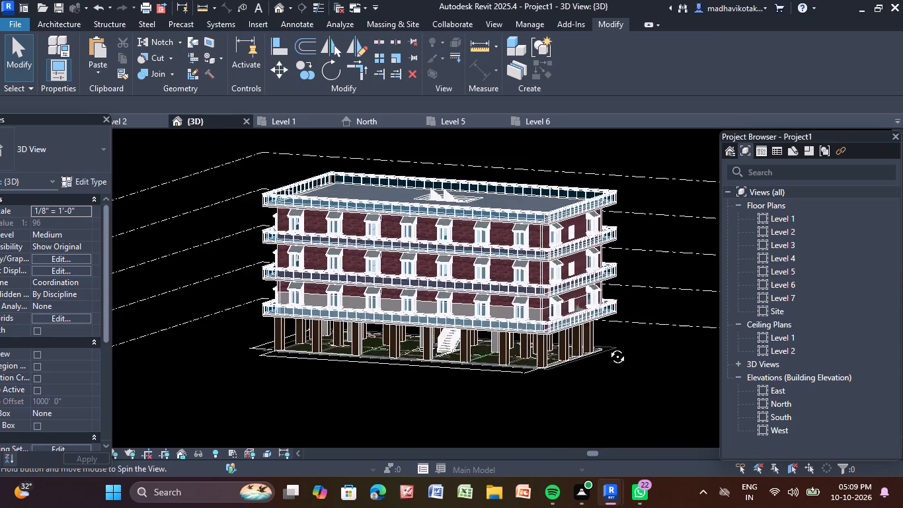
middle_drag(608, 347, 658, 318)
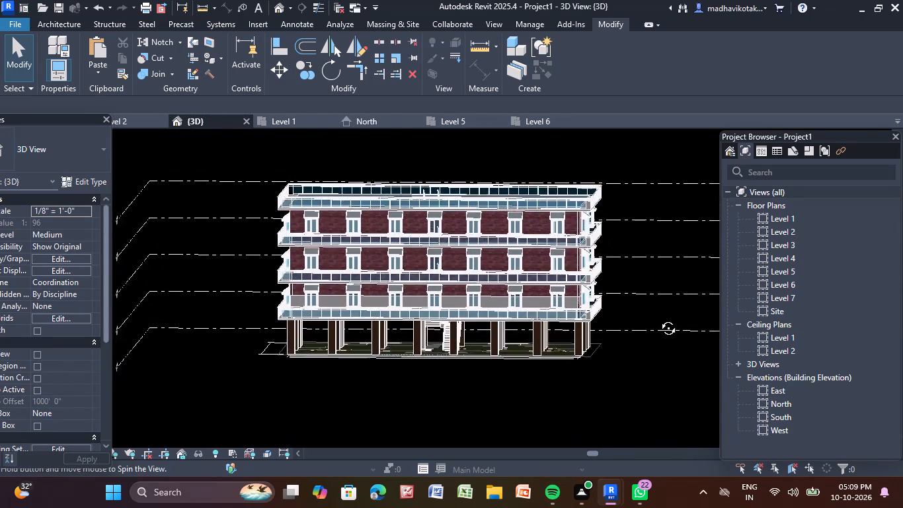
middle_drag(658, 318, 653, 314)
middle_drag(622, 275, 647, 302)
scroll(489, 316, up, 3)
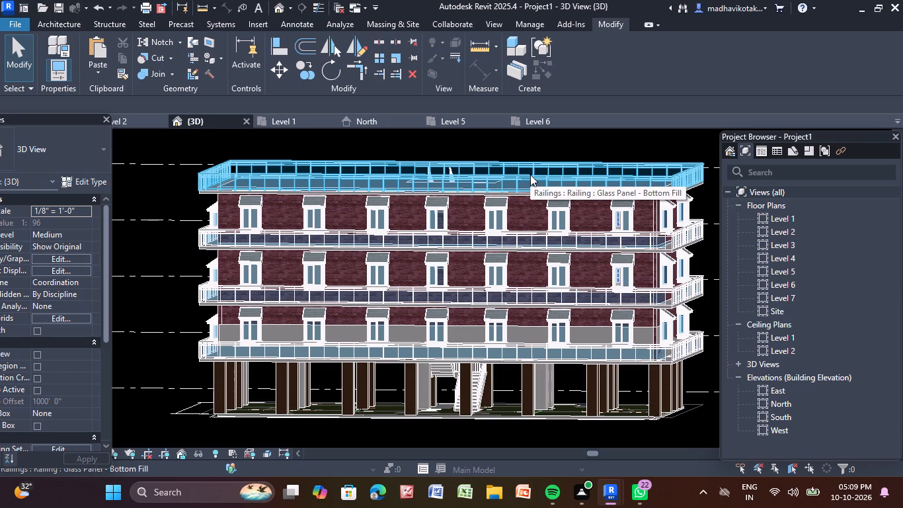
scroll(530, 175, down, 1)
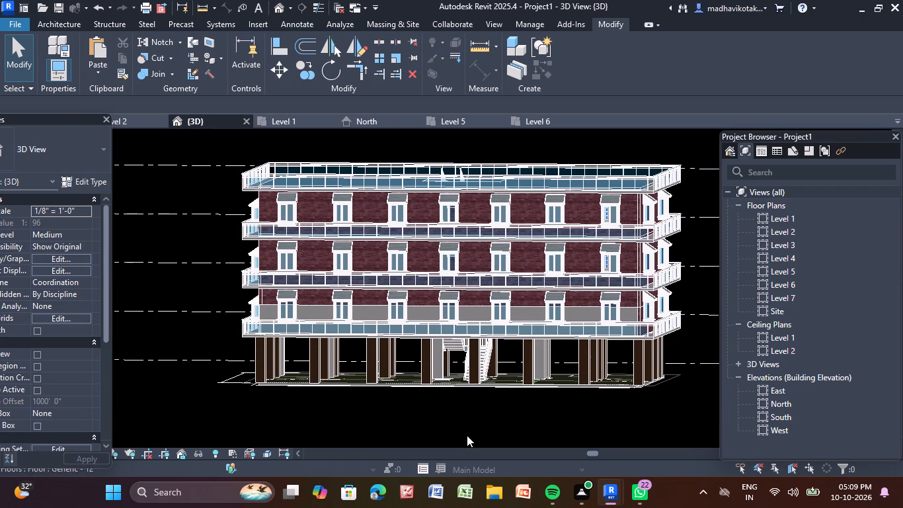
shift+middle_drag(457, 419, 462, 414)
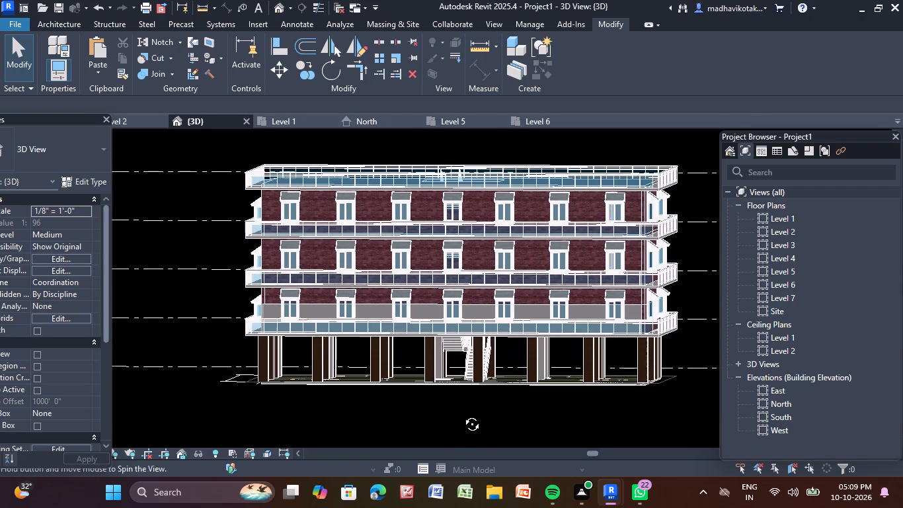
shift+middle_drag(462, 414, 469, 419)
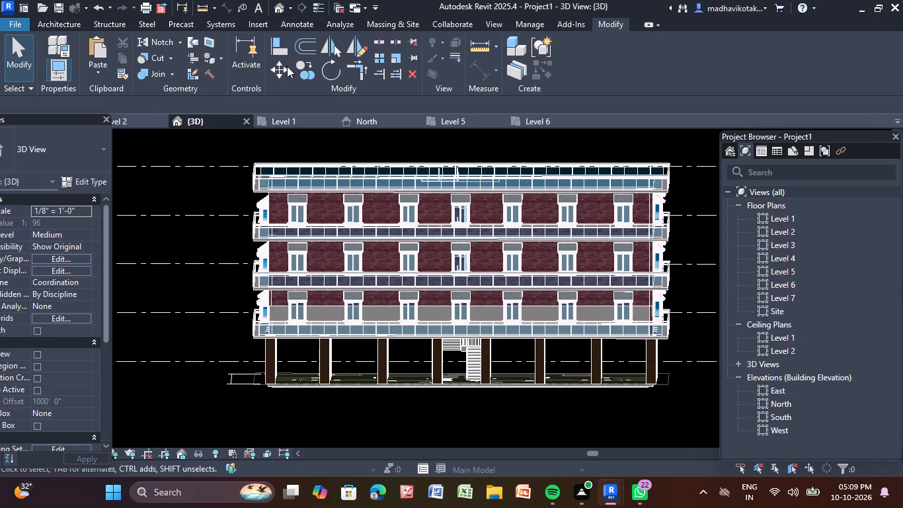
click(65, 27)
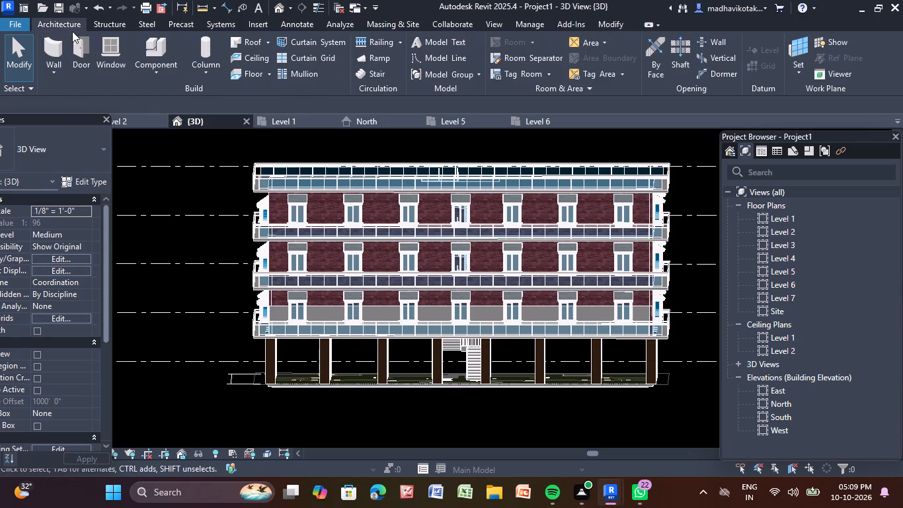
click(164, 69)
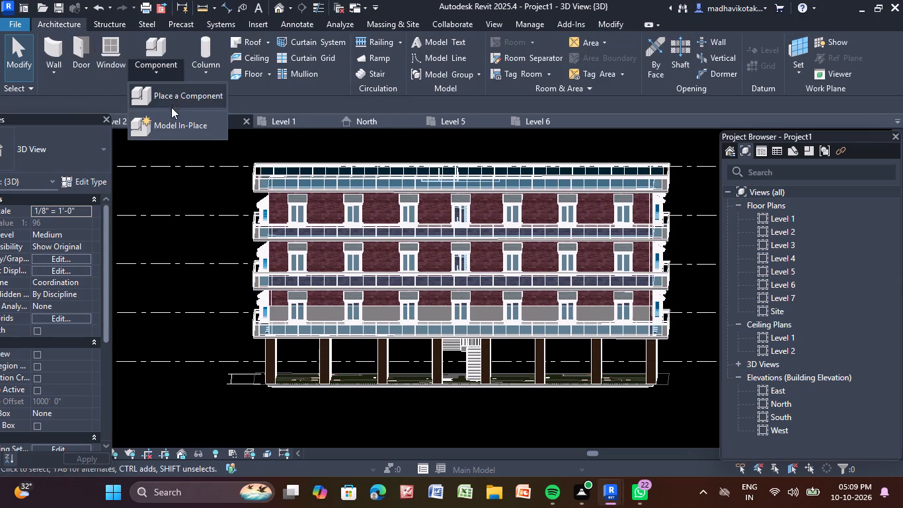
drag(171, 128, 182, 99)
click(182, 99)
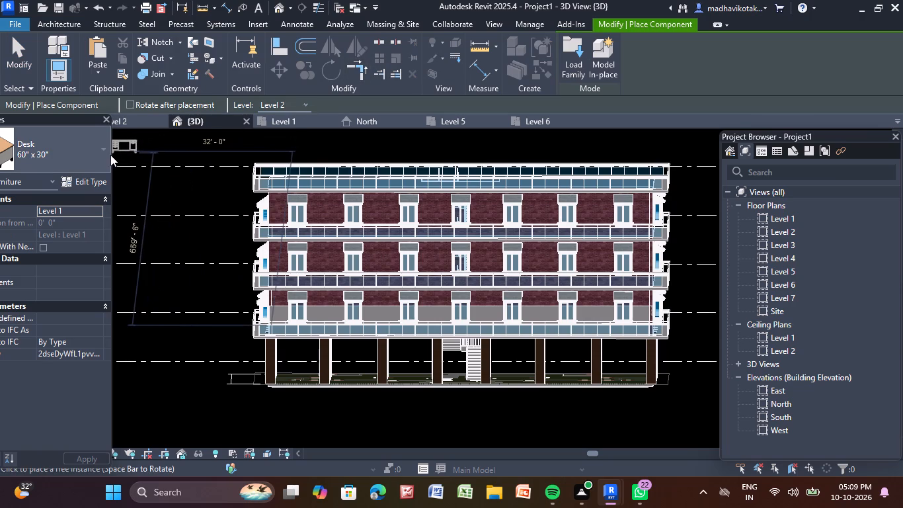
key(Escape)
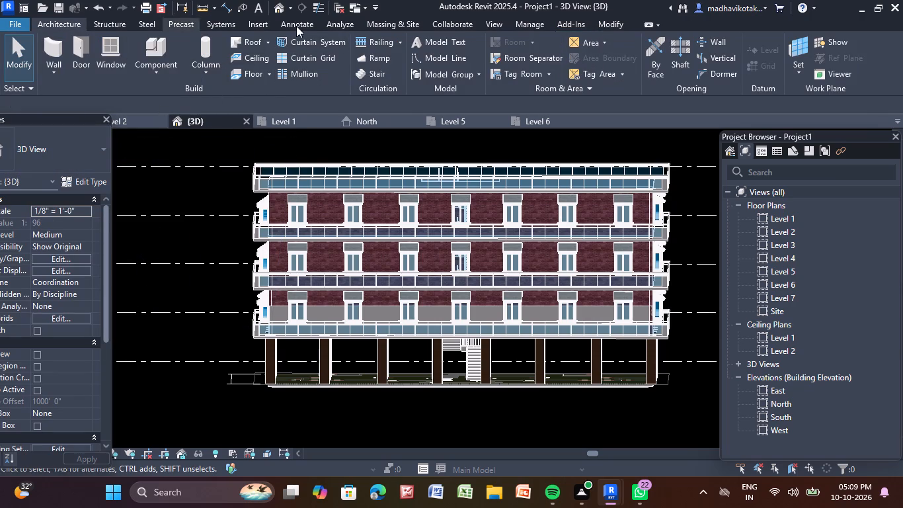
Start loading a family and browse to the tree and plant folder inside the SHUBHAM CITY library.
click(258, 23)
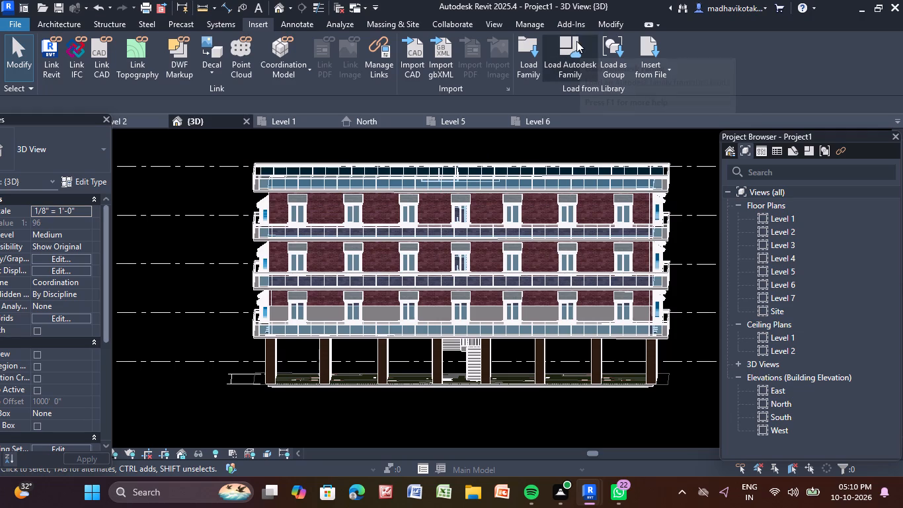
click(531, 38)
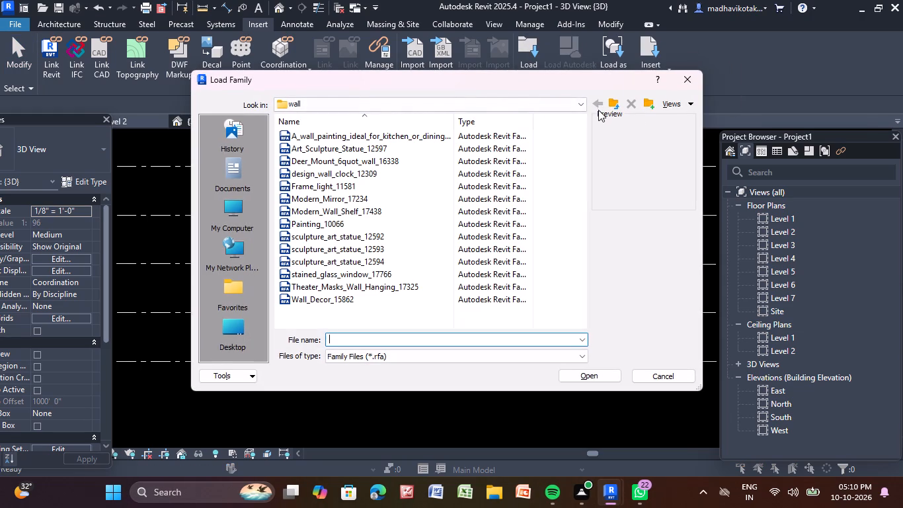
click(597, 100)
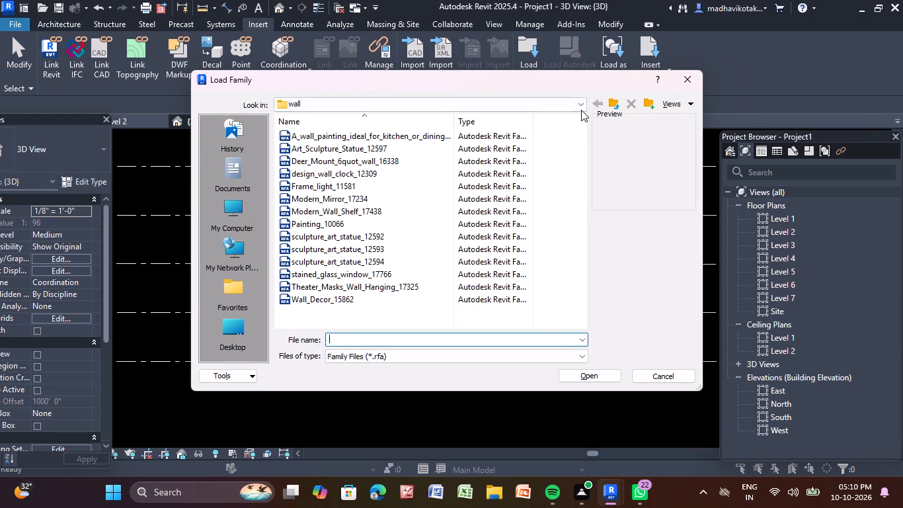
click(582, 103)
click(437, 198)
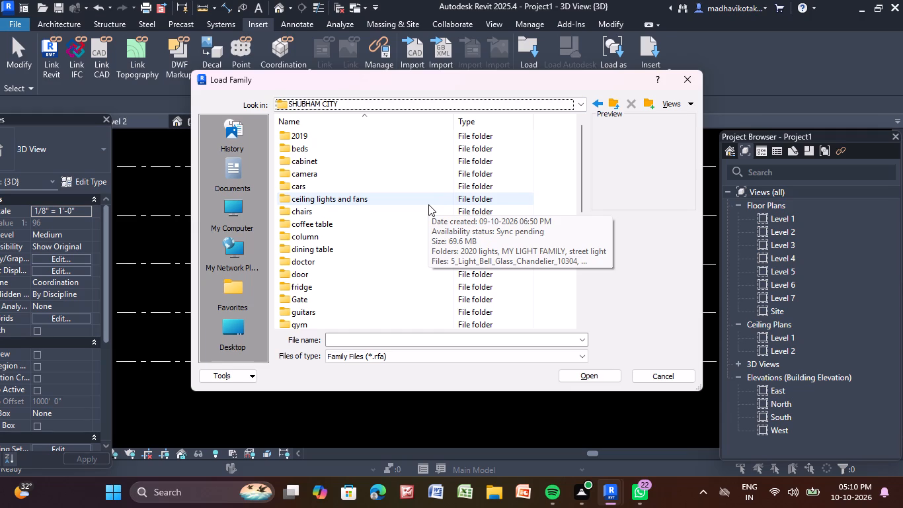
scroll(384, 253, down, 1)
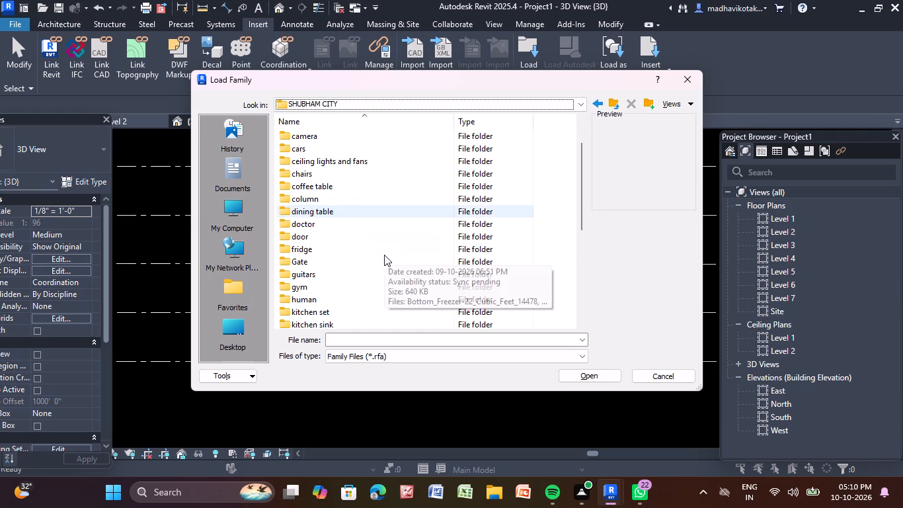
scroll(375, 267, down, 1)
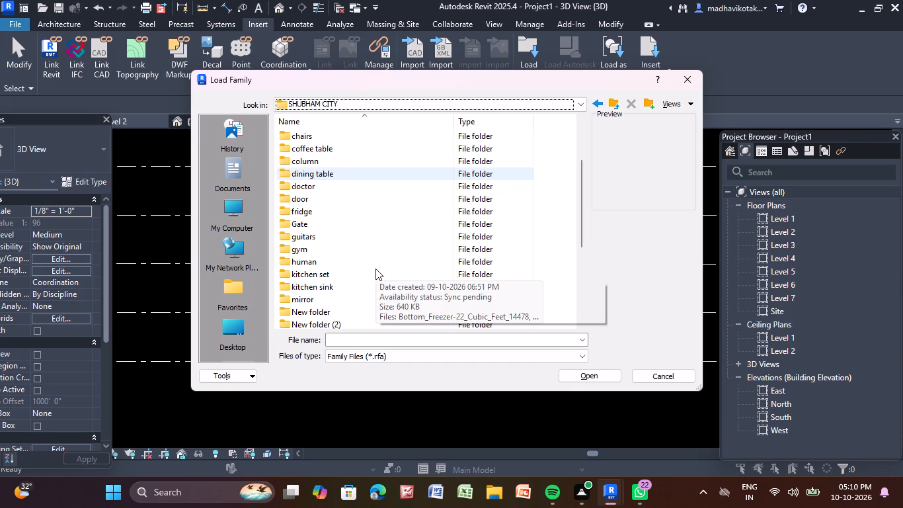
scroll(375, 269, down, 2)
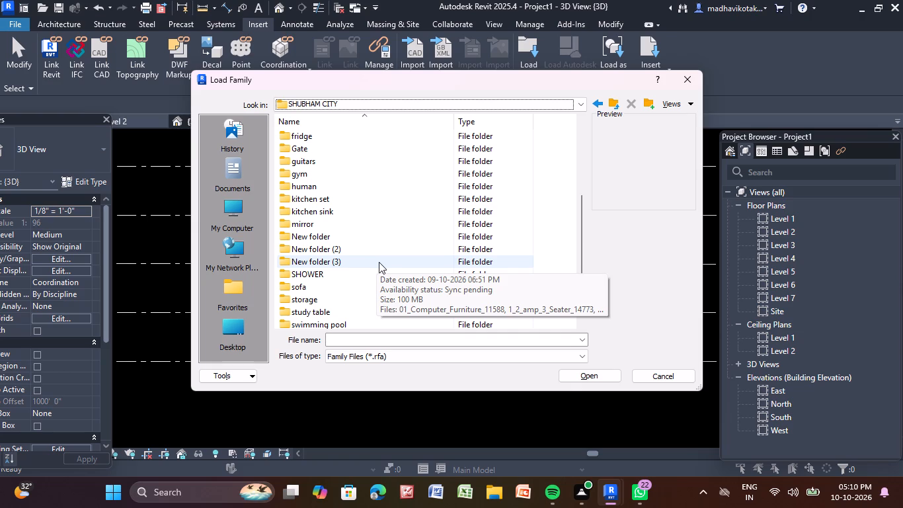
scroll(379, 262, down, 1)
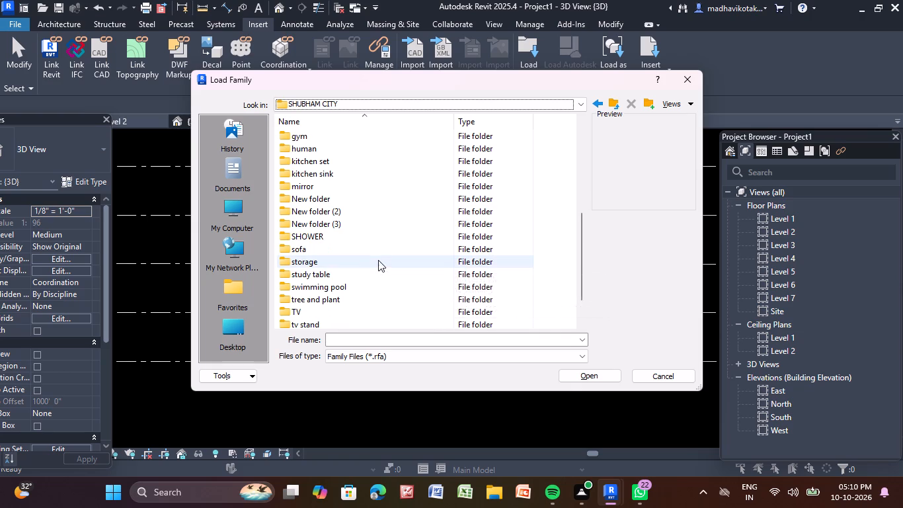
scroll(376, 259, down, 2)
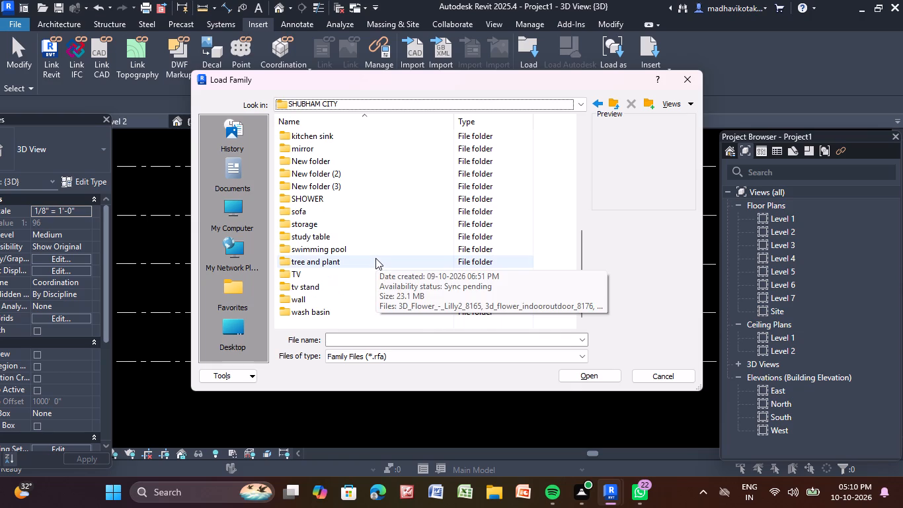
scroll(373, 259, down, 4)
scroll(338, 296, up, 1)
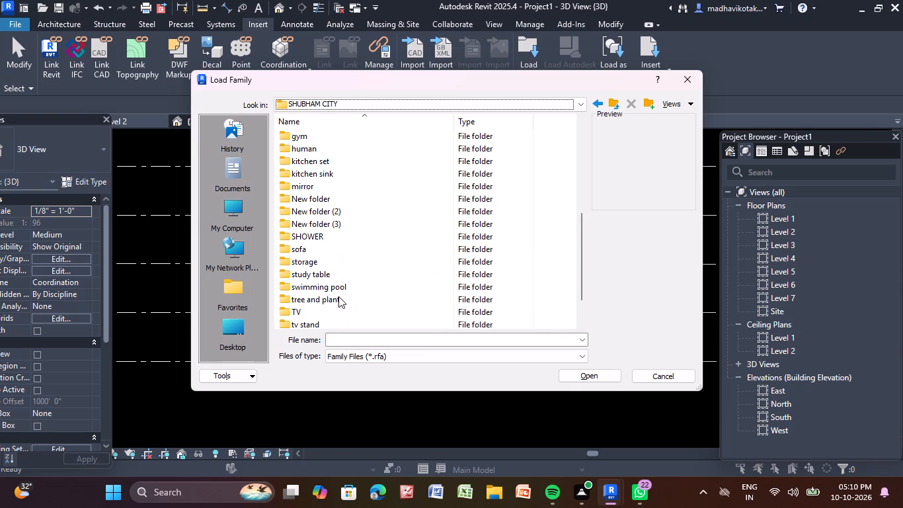
click(333, 300)
double_click(333, 300)
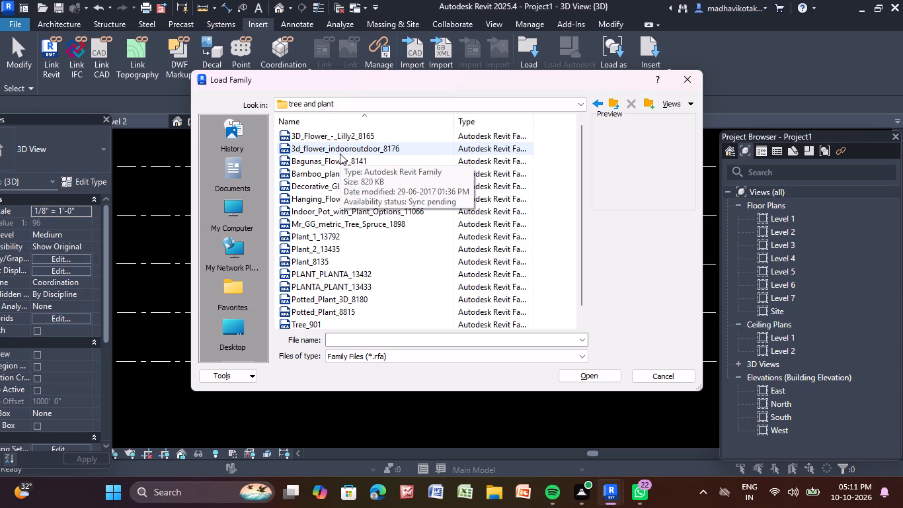
Preview the flower, bamboo, potted plant and tree families in the tree and plant folder to find a suitable one.
click(340, 153)
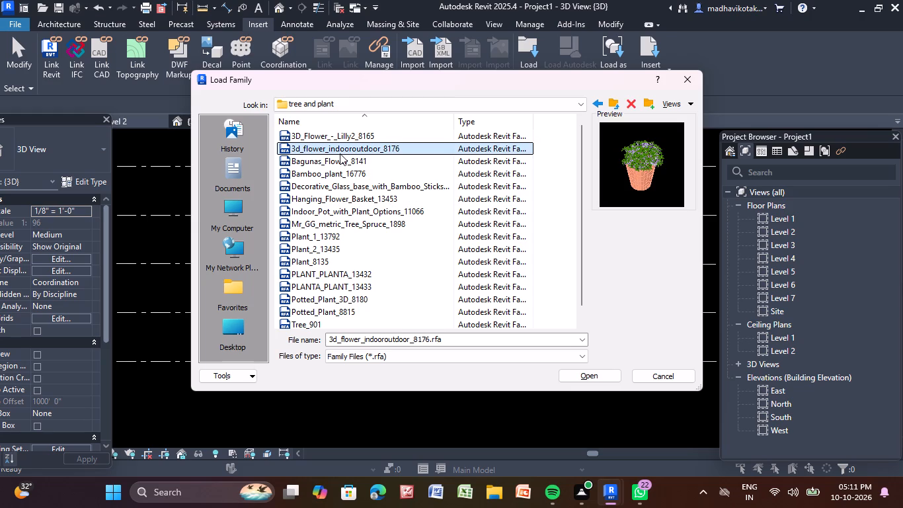
click(345, 161)
click(342, 175)
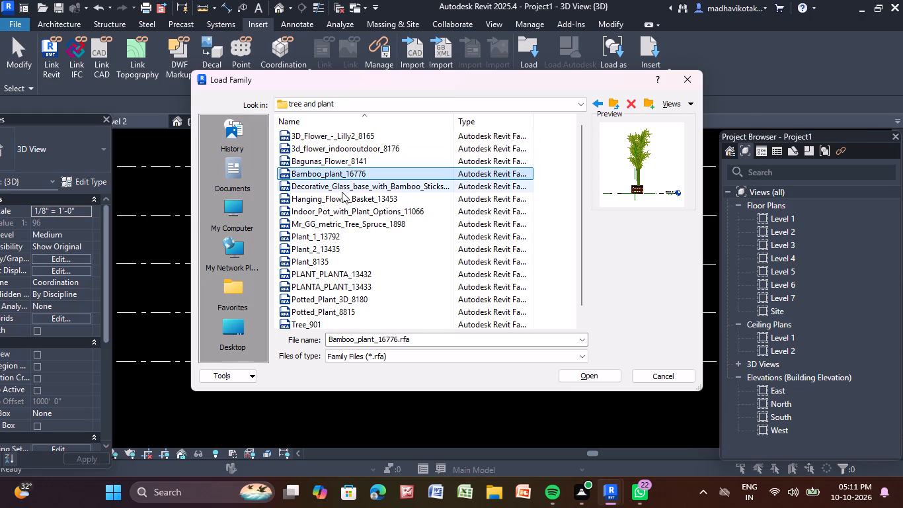
click(348, 184)
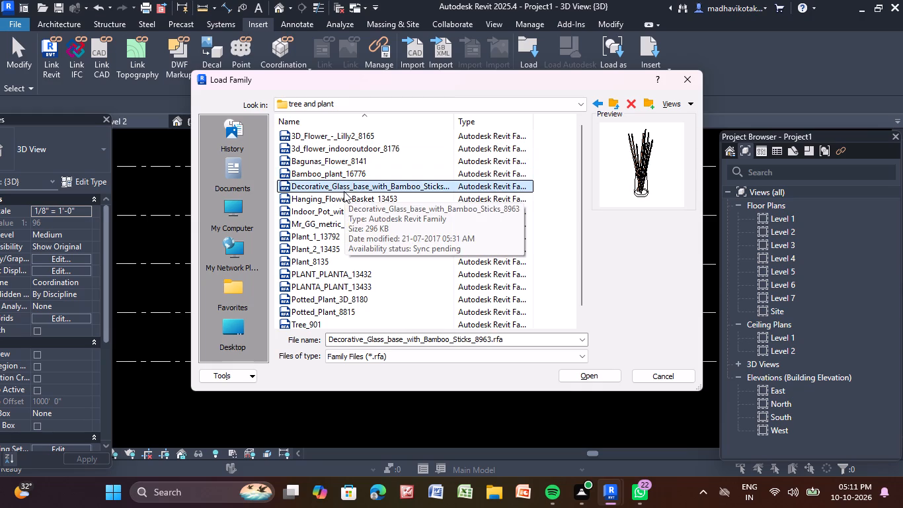
click(344, 196)
click(340, 206)
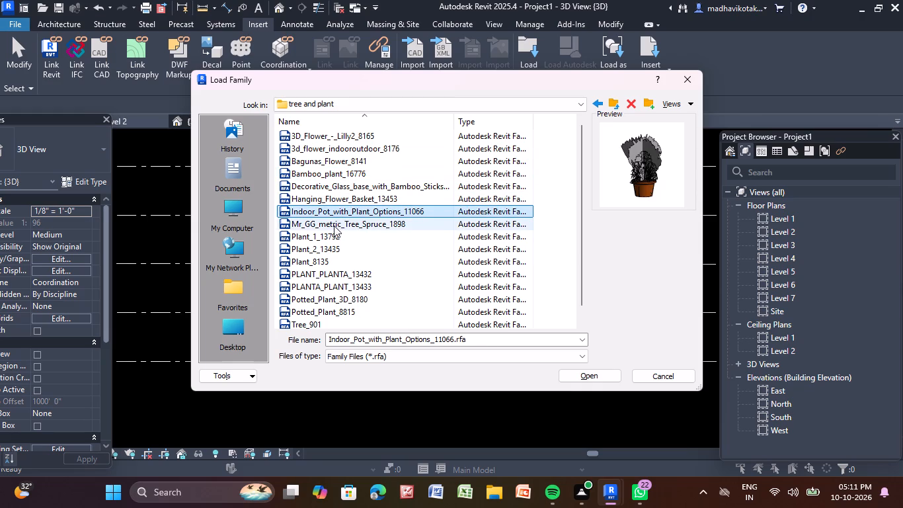
click(334, 226)
click(329, 237)
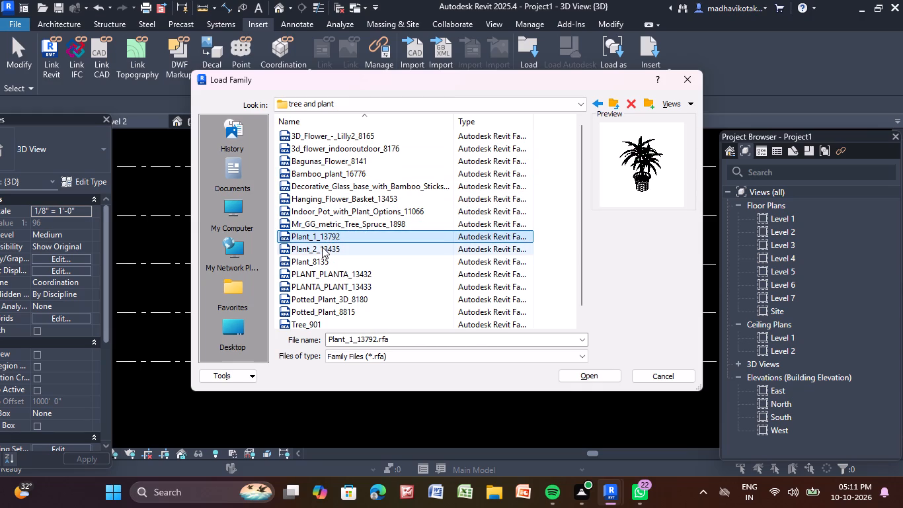
click(322, 247)
click(316, 261)
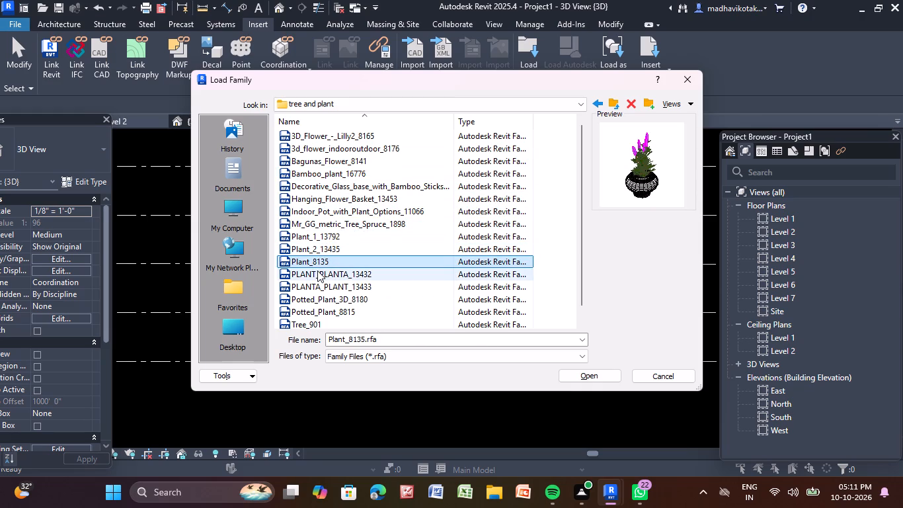
click(317, 271)
Load the PLANTA_PLANT_13433 family into the project.
click(317, 286)
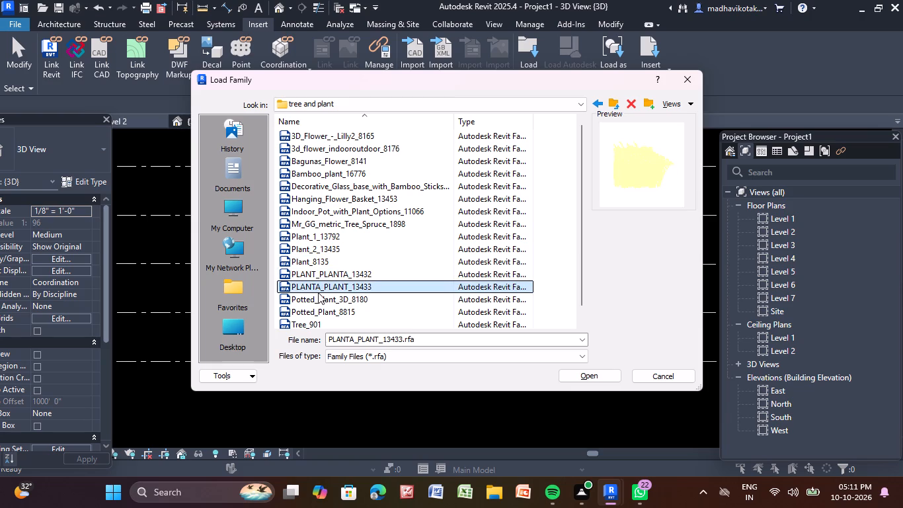
click(318, 292)
click(318, 292)
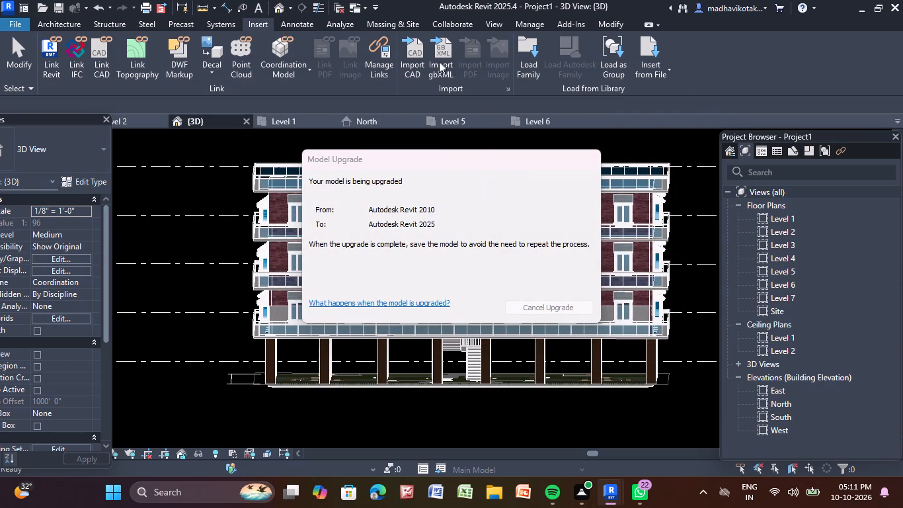
Start loading another family and compare previews of the flower, tree and potted plant files in the tree and plant folder.
click(522, 46)
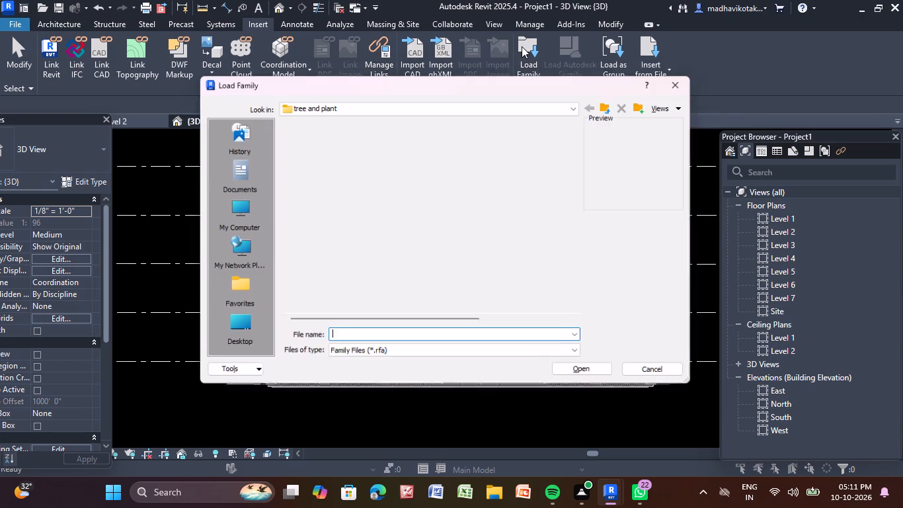
scroll(352, 210, down, 4)
scroll(345, 204, up, 4)
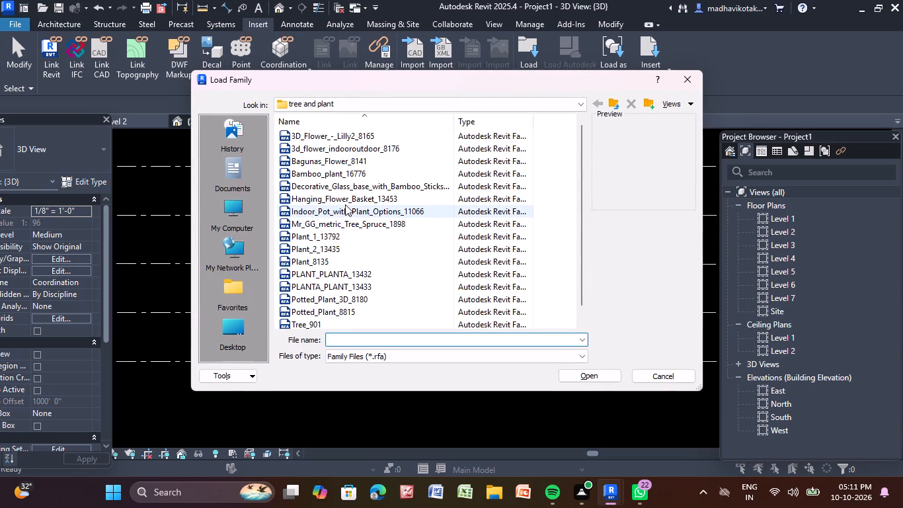
scroll(344, 178, up, 1)
click(350, 163)
scroll(346, 205, down, 5)
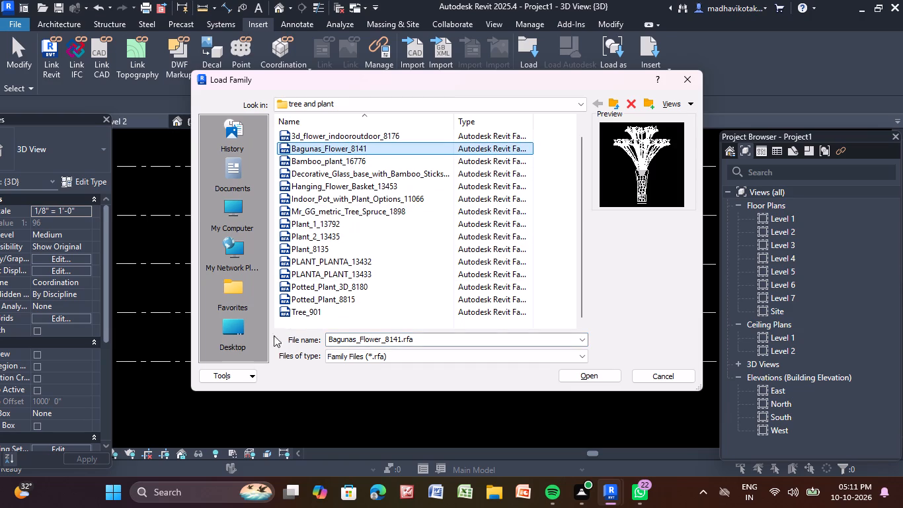
click(307, 312)
click(329, 296)
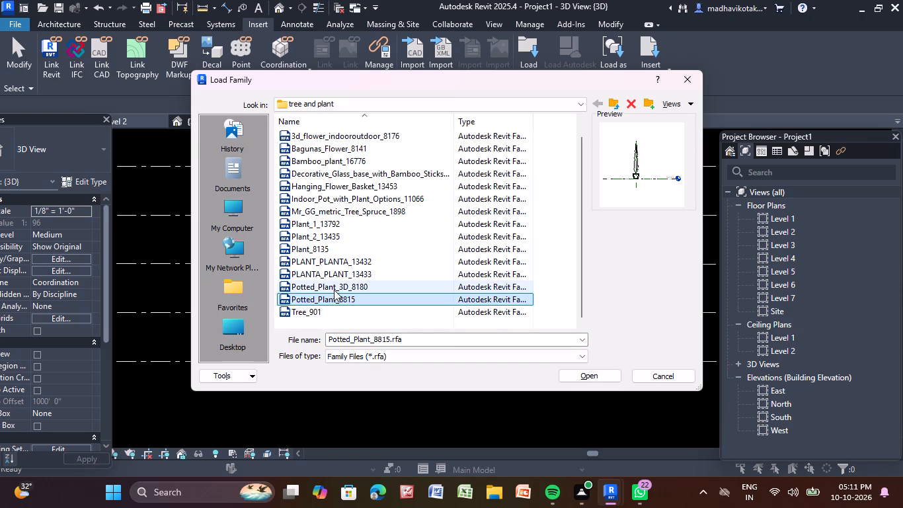
click(334, 290)
click(348, 277)
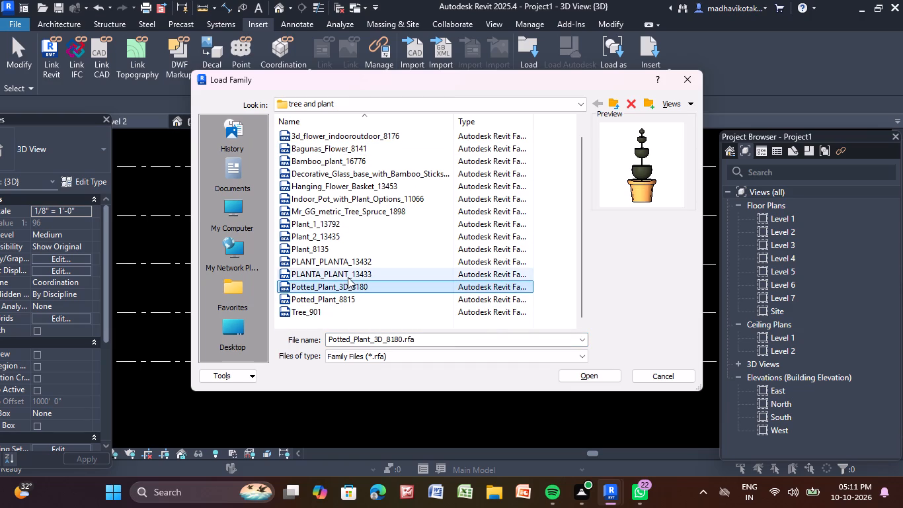
click(342, 262)
click(319, 247)
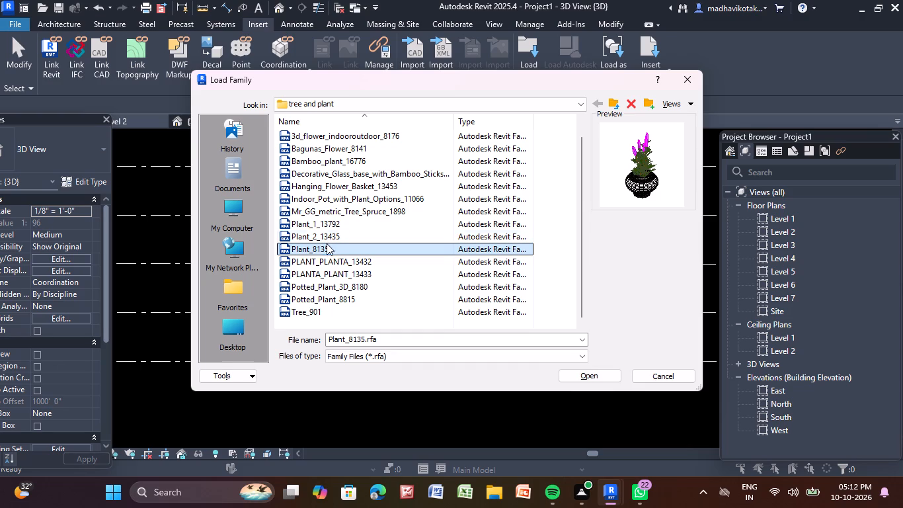
click(324, 245)
click(330, 233)
Load the Plant_1_13792 family into the project.
click(332, 223)
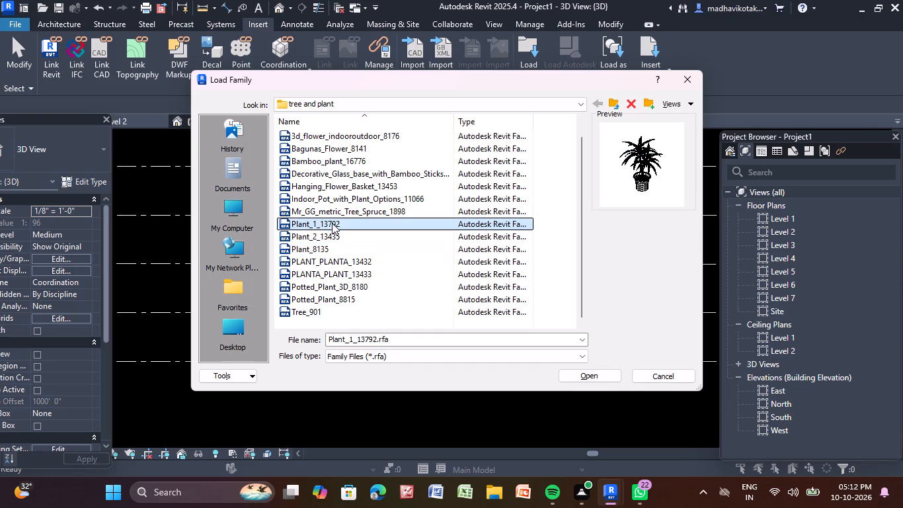
click(592, 374)
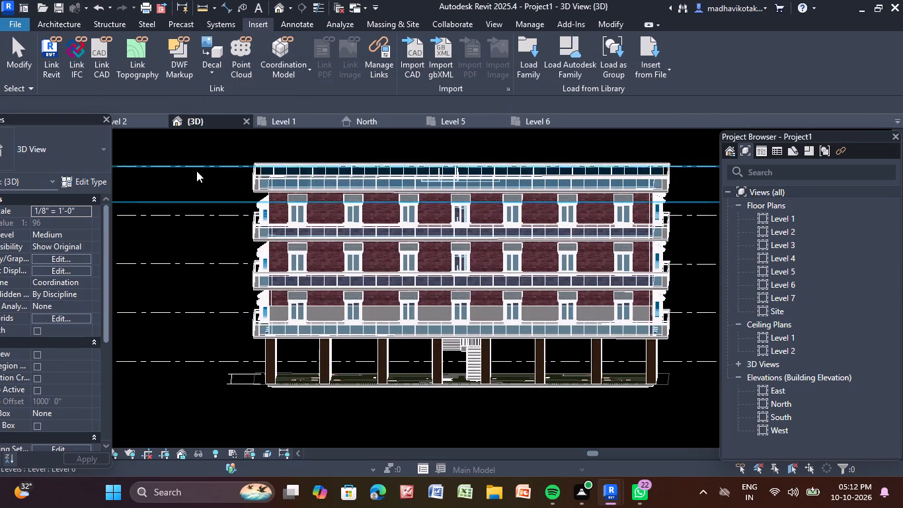
Place Plant_1_13792 components in a row along the south balcony in the Level 2 plan, about 2' outside the exterior wall.
click(61, 26)
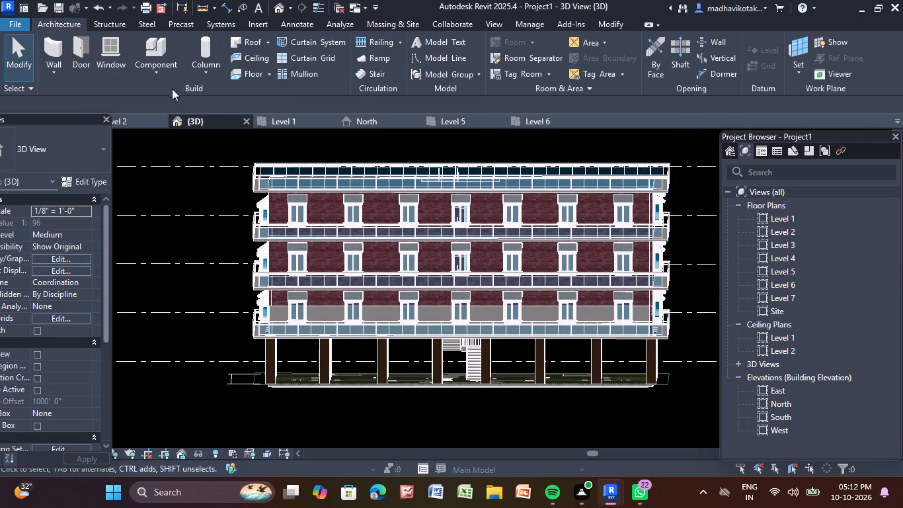
click(155, 75)
click(189, 94)
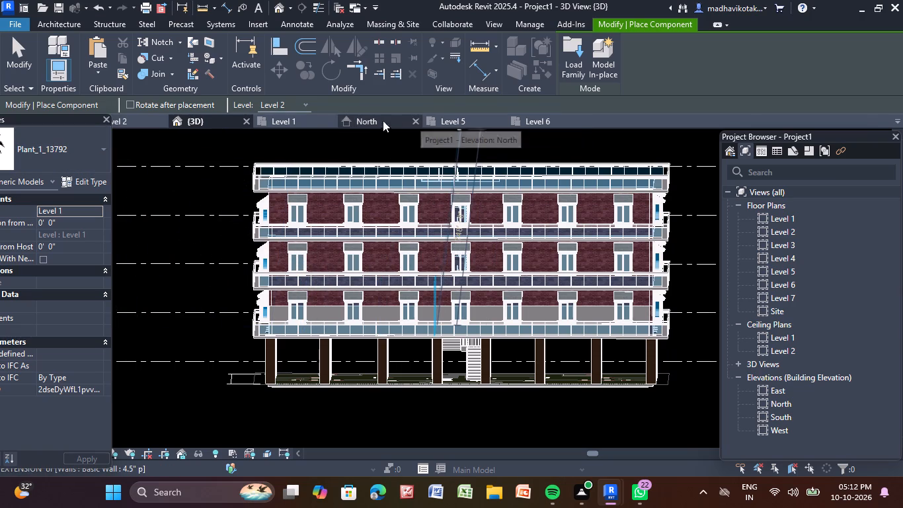
click(141, 120)
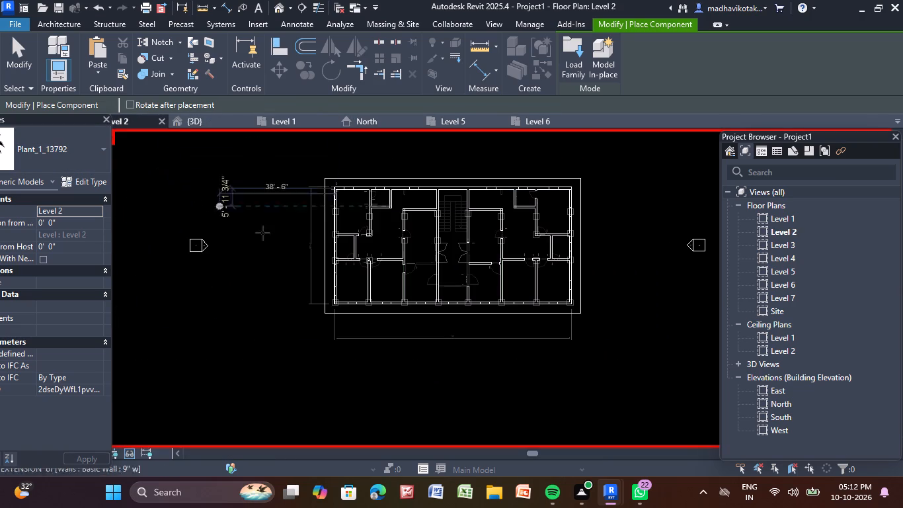
scroll(341, 316, up, 4)
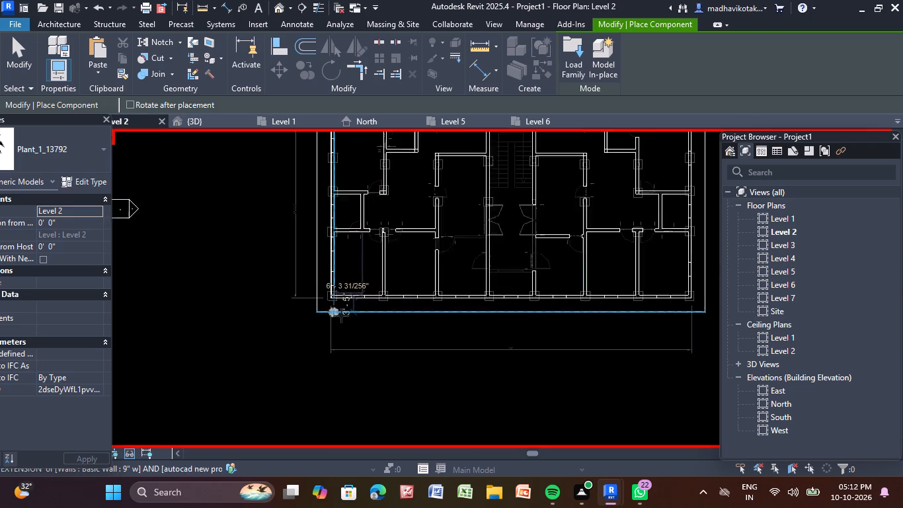
scroll(354, 300, up, 4)
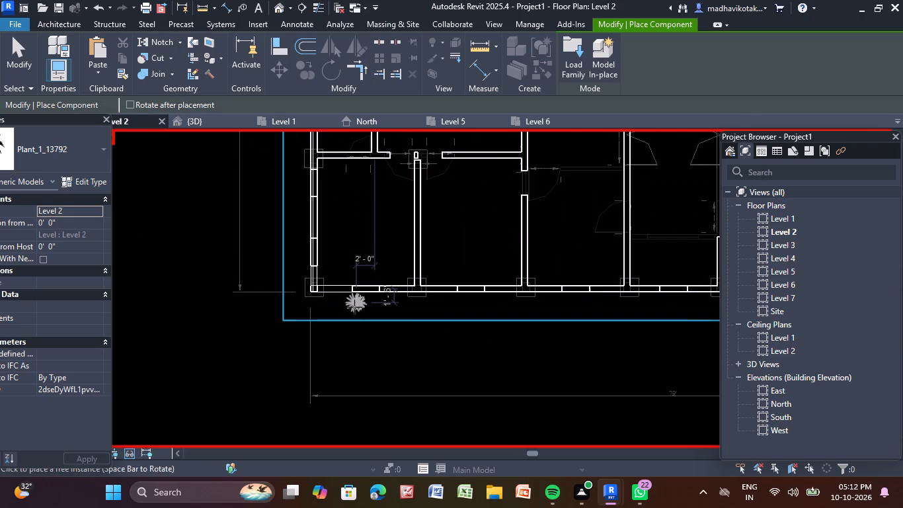
click(355, 309)
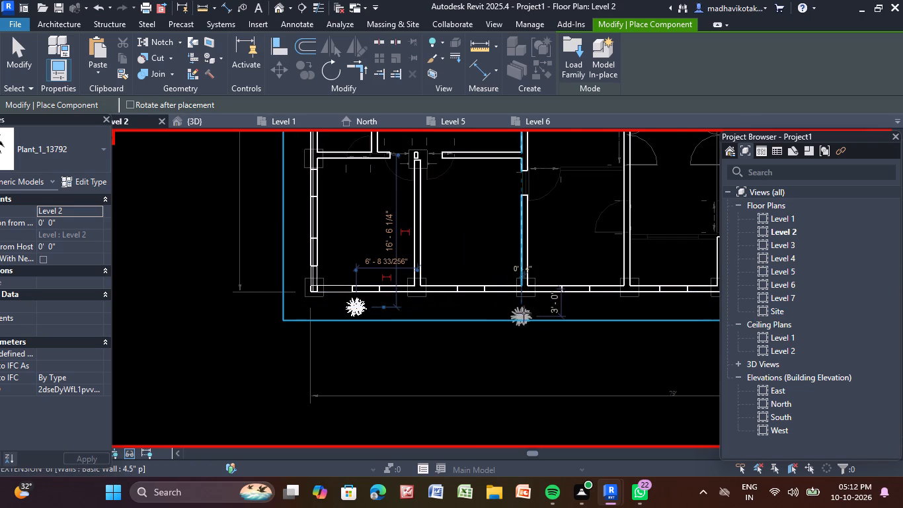
middle_drag(530, 304, 377, 302)
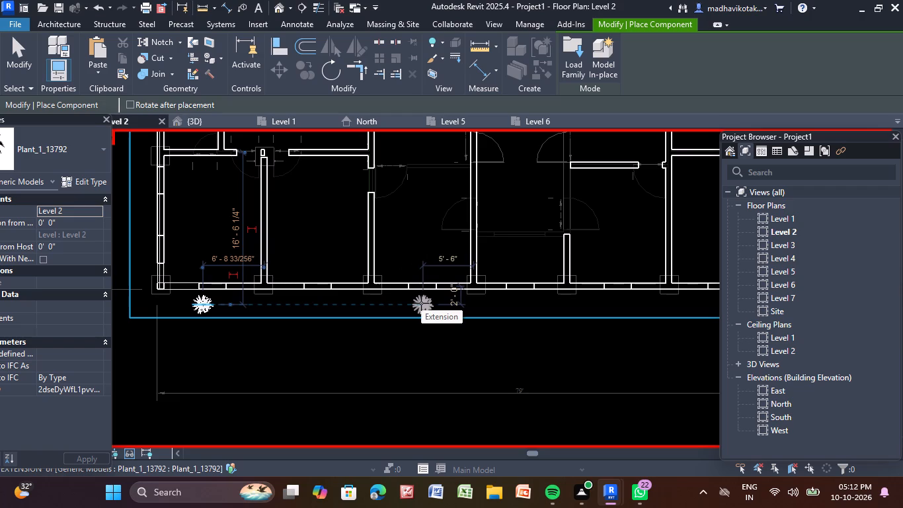
click(421, 303)
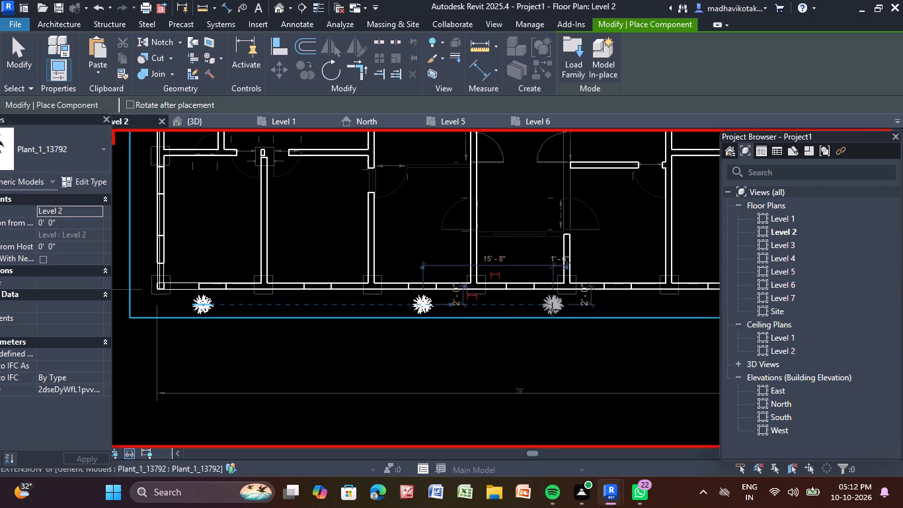
scroll(553, 310, down, 1)
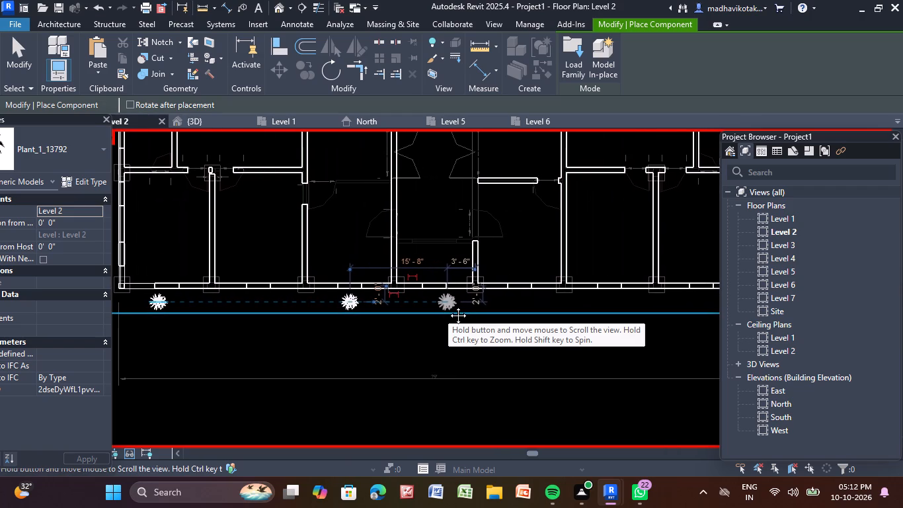
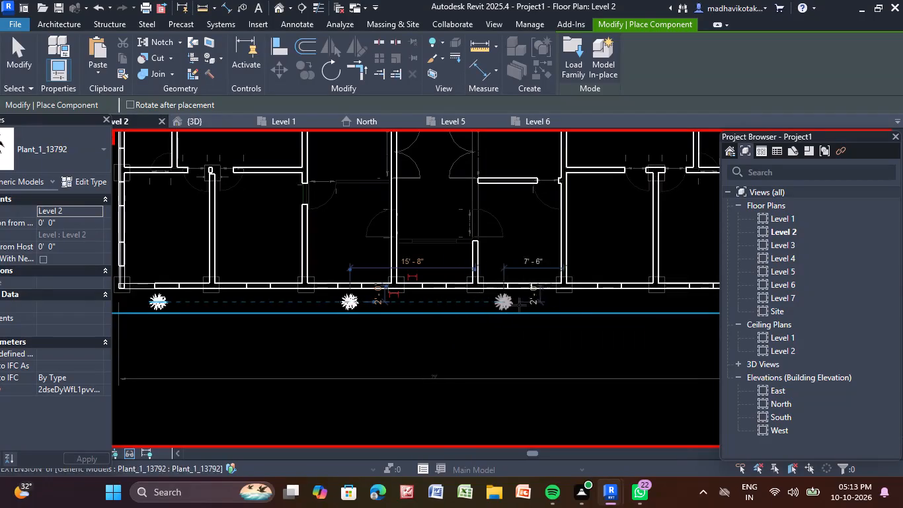
Add two more Plant_1_13792 components to the south balcony row, one about 6' from the building's east corner and one just east of the central bay.
scroll(548, 310, down, 2)
middle_drag(549, 312, 463, 329)
scroll(463, 329, up, 1)
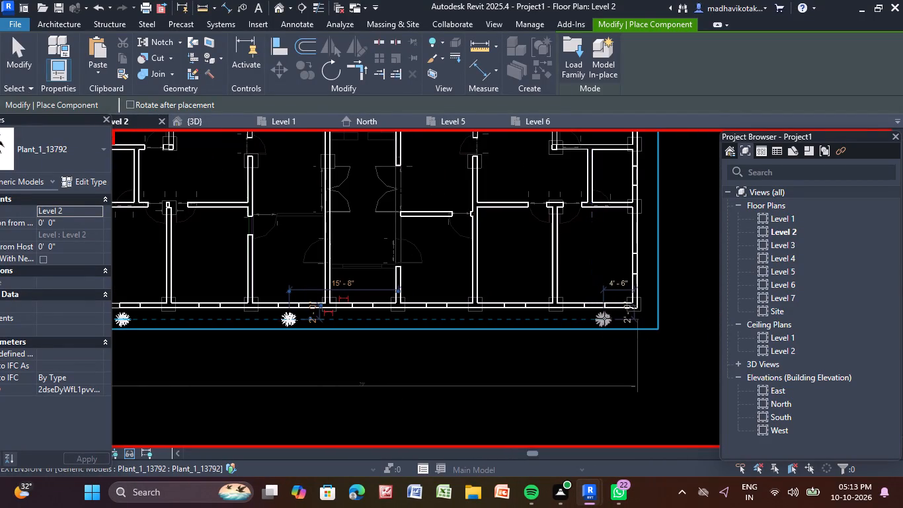
scroll(602, 318, down, 1)
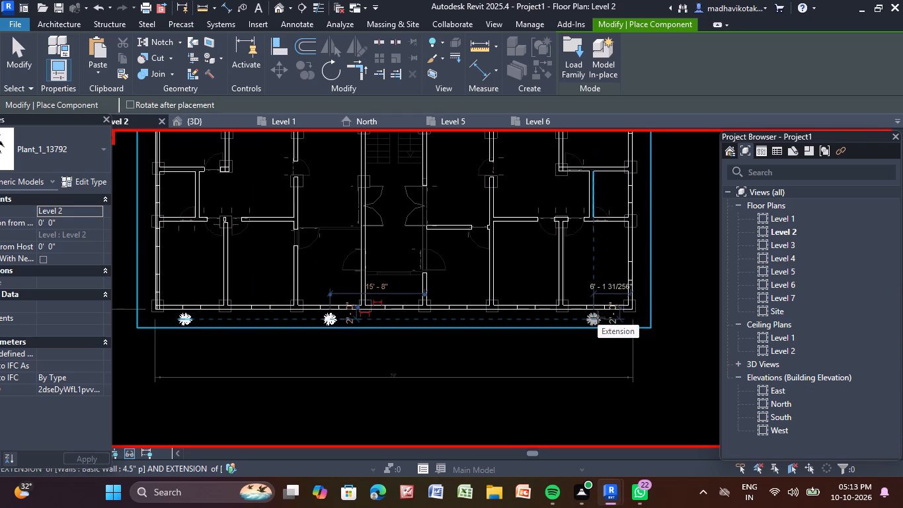
click(598, 317)
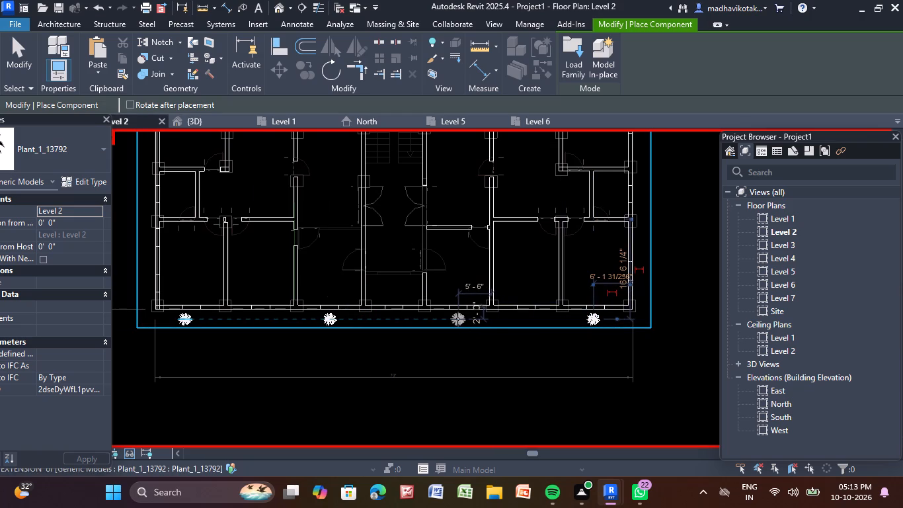
click(457, 319)
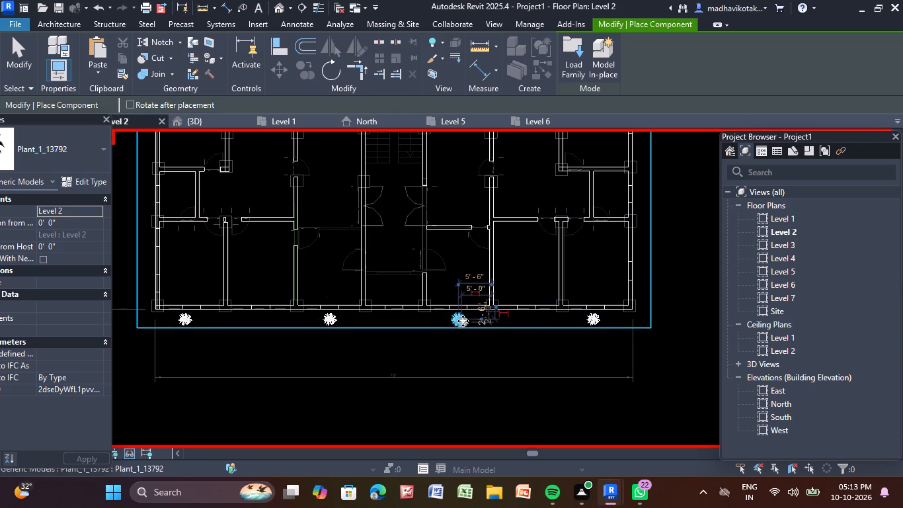
key(Escape)
key(Escape)
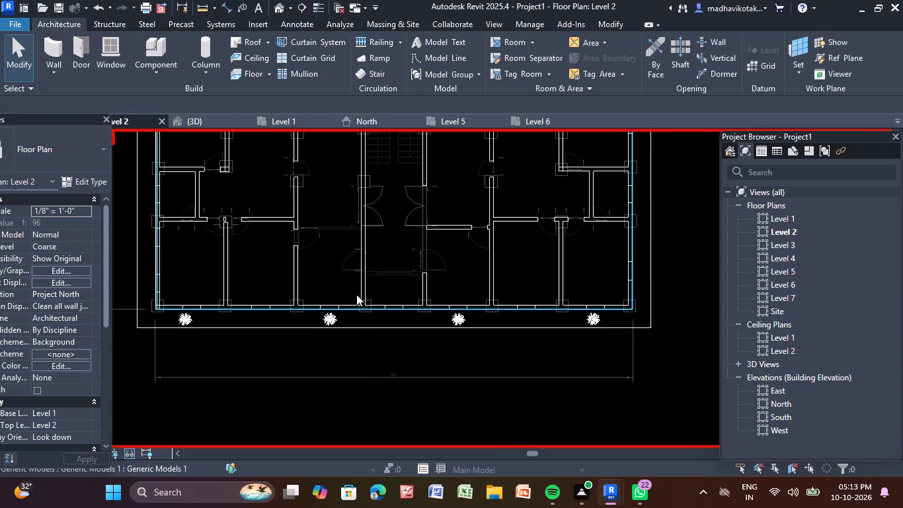
Set the westernmost balcony plant's elevation from level to 1' in the Level 2 plan, after viewing the plants in 3D.
click(210, 118)
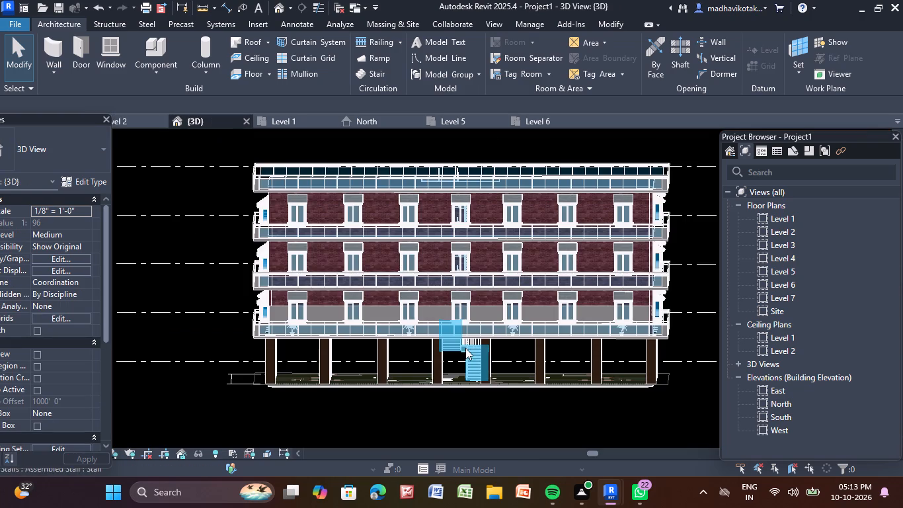
shift+middle_drag(506, 366, 508, 345)
shift+middle_drag(695, 303, 695, 304)
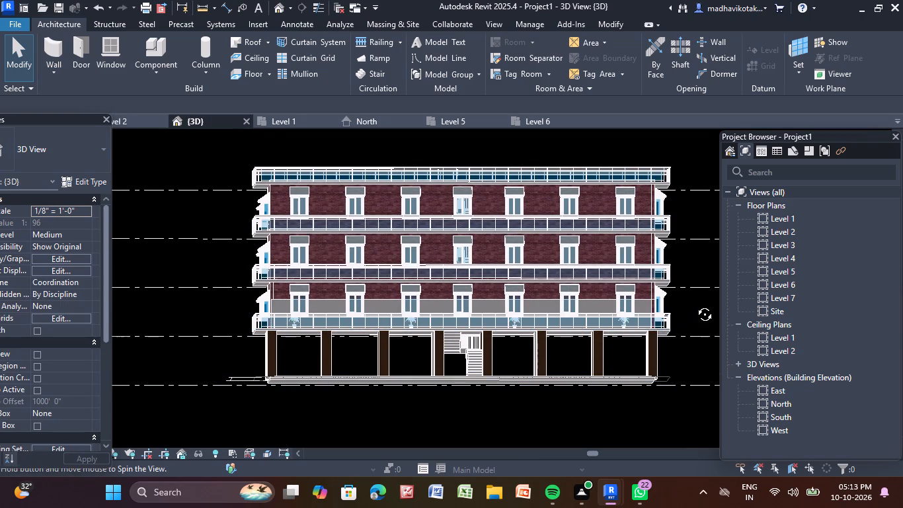
shift+middle_drag(695, 304, 684, 321)
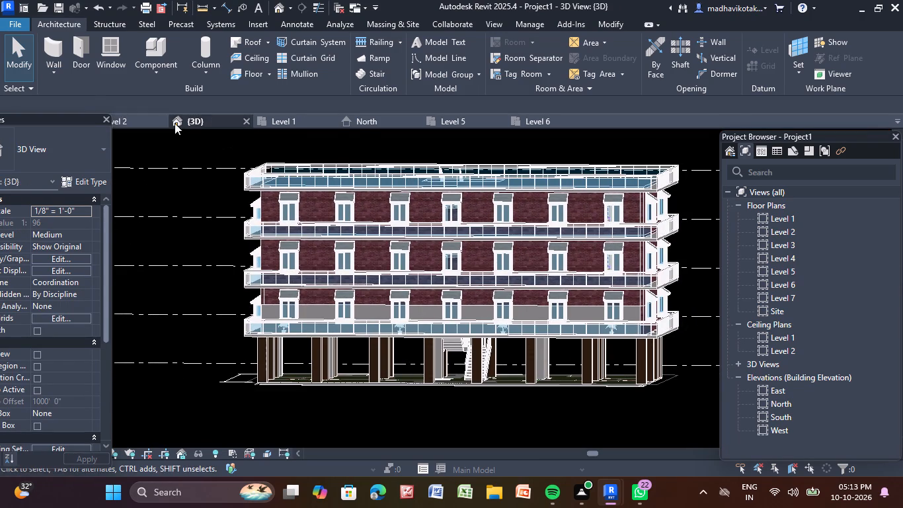
click(126, 122)
click(183, 316)
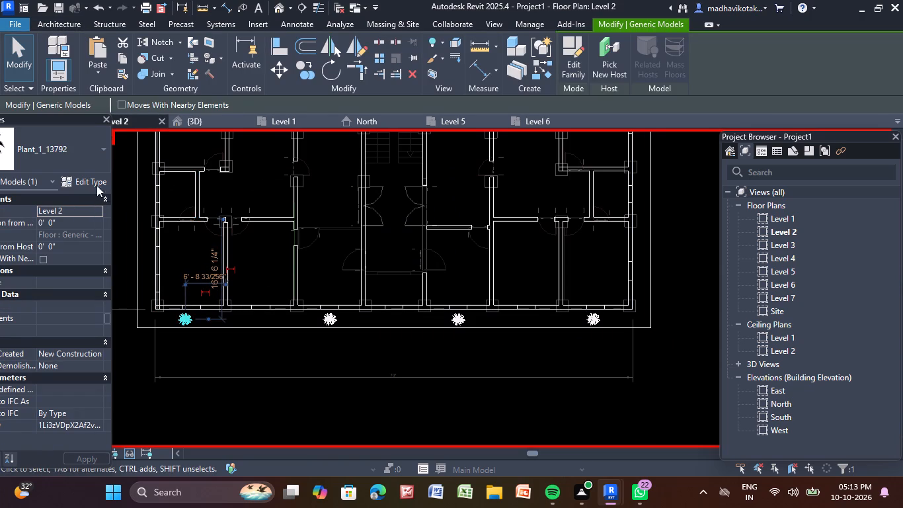
scroll(184, 322, up, 4)
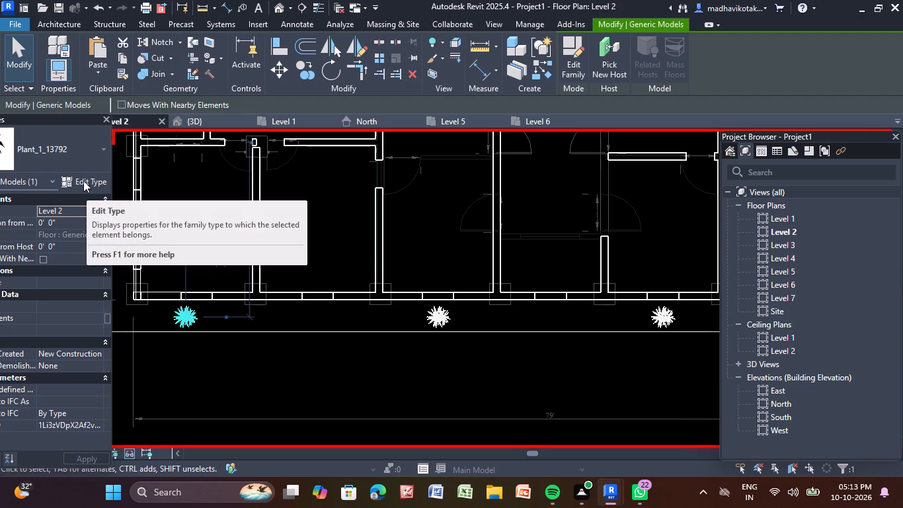
click(102, 149)
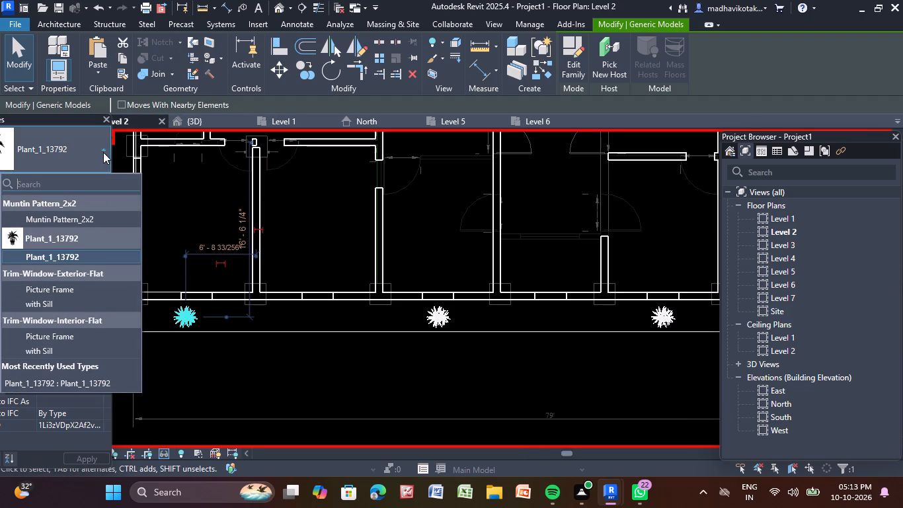
click(174, 312)
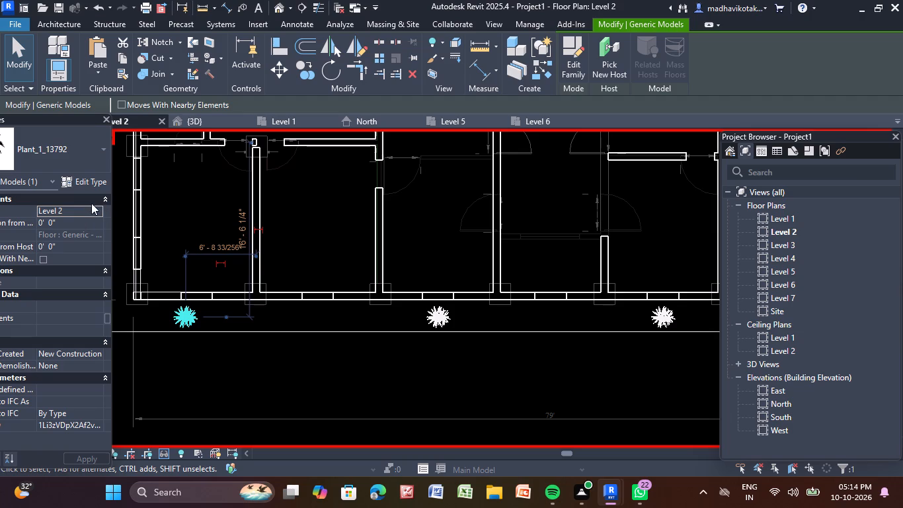
click(75, 221)
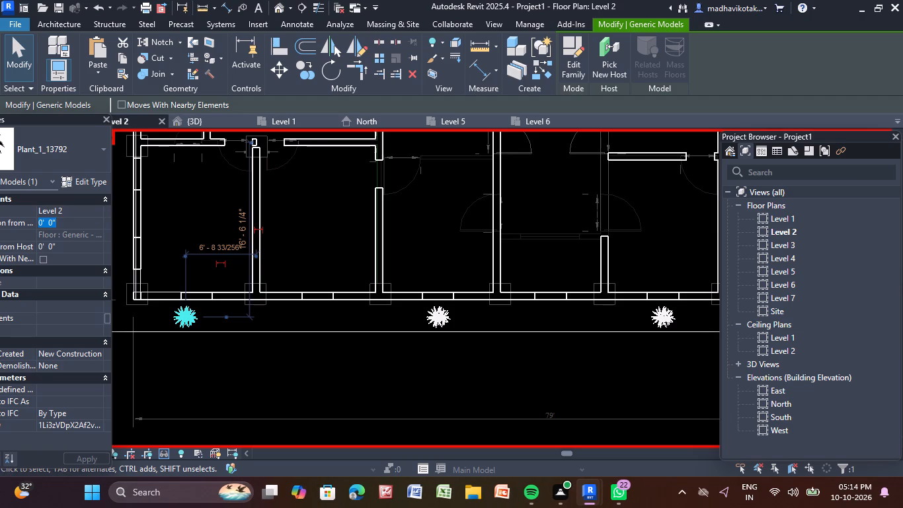
key(BackSpace)
text(1;)
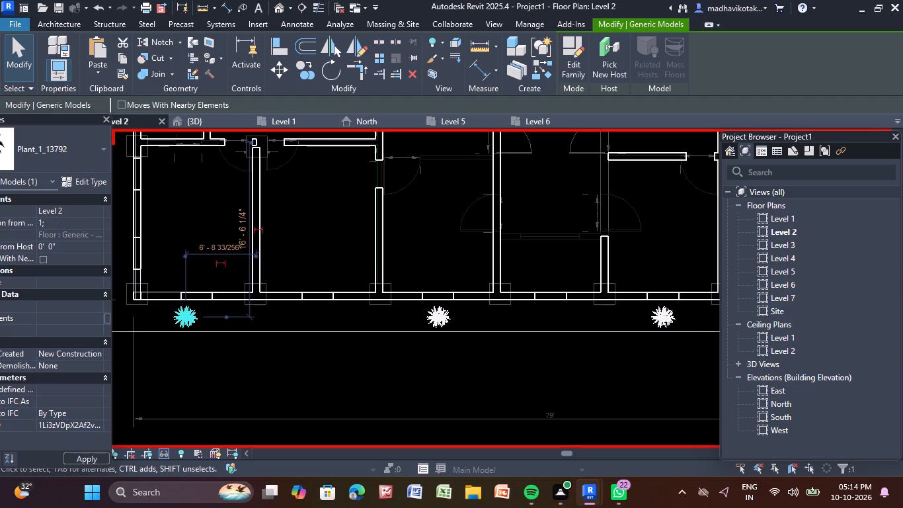
key(BackSpace)
key(apostrophe)
key(Return)
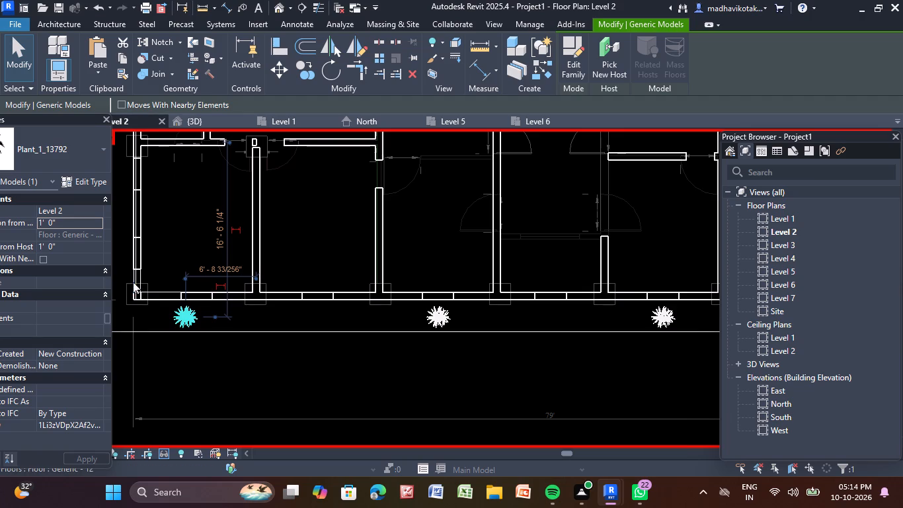
click(186, 319)
key(Escape)
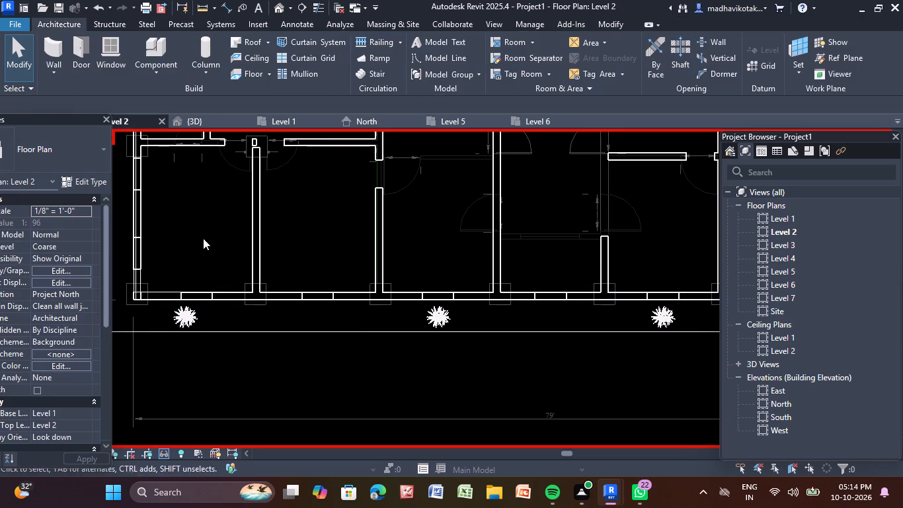
Check the raised westernmost plant against the balcony in 3D, and open its elevation from level for editing in the Level 2 plan.
click(198, 120)
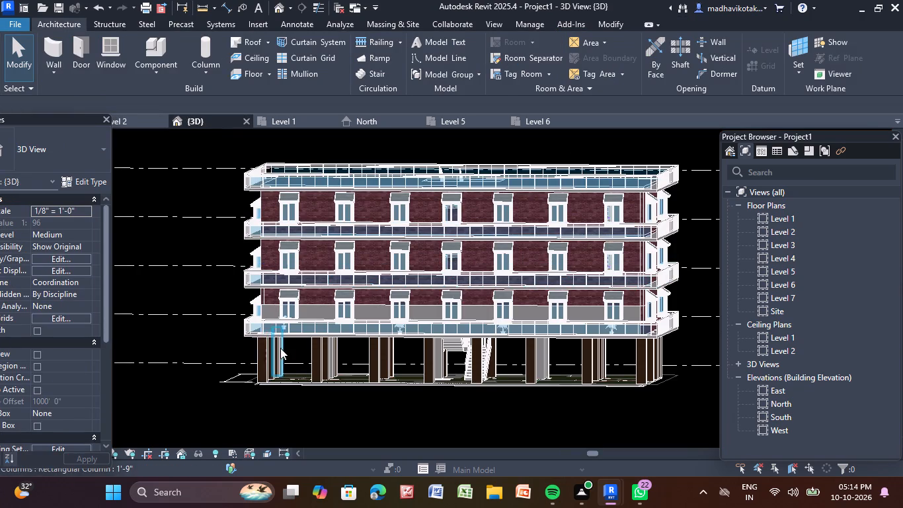
scroll(284, 343, up, 8)
scroll(427, 346, down, 4)
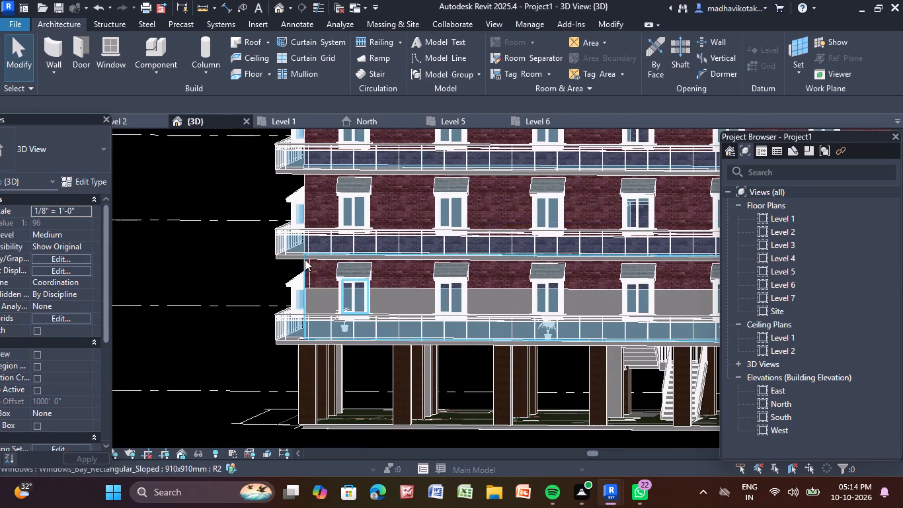
click(127, 122)
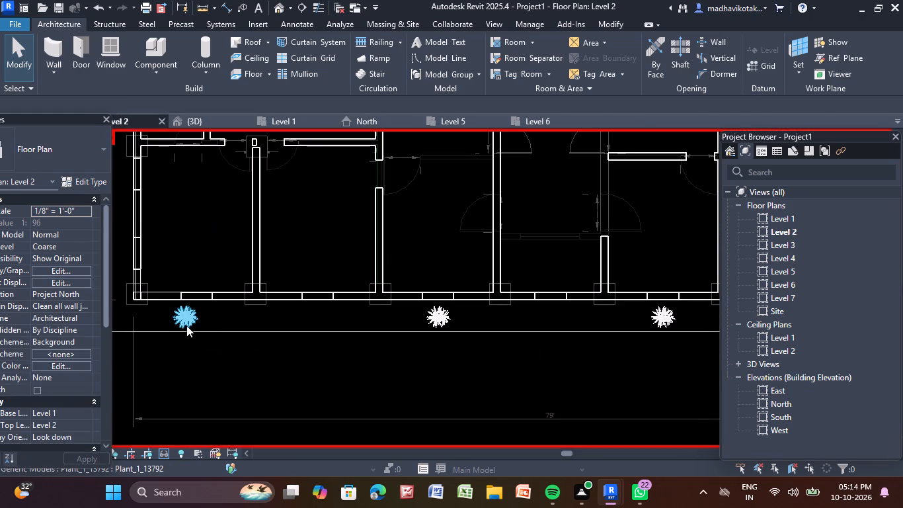
click(181, 321)
click(82, 227)
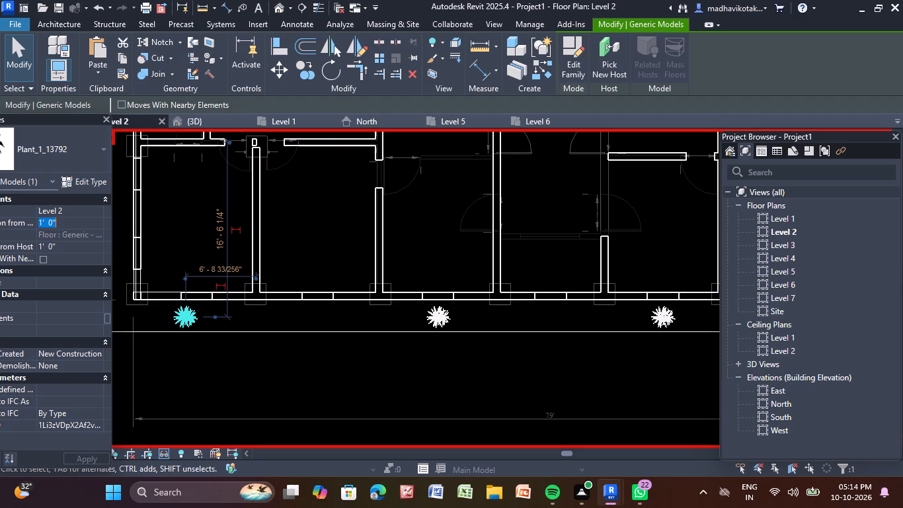
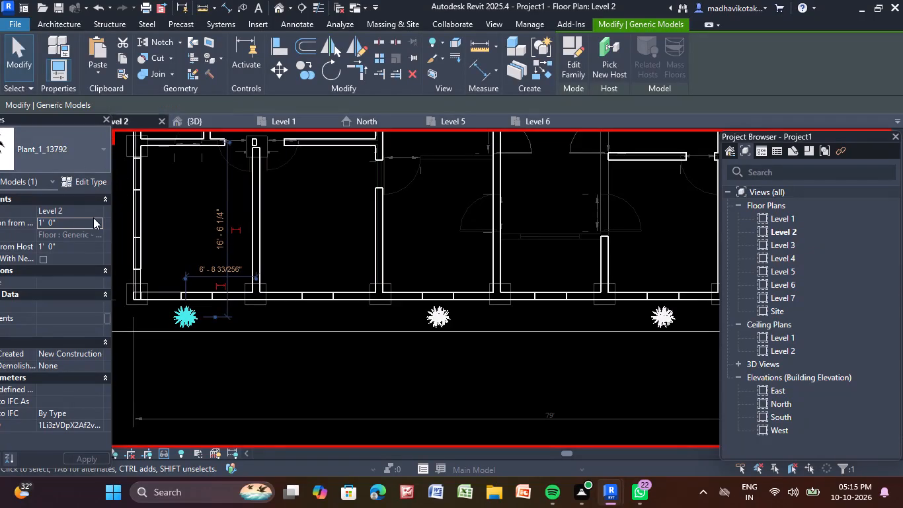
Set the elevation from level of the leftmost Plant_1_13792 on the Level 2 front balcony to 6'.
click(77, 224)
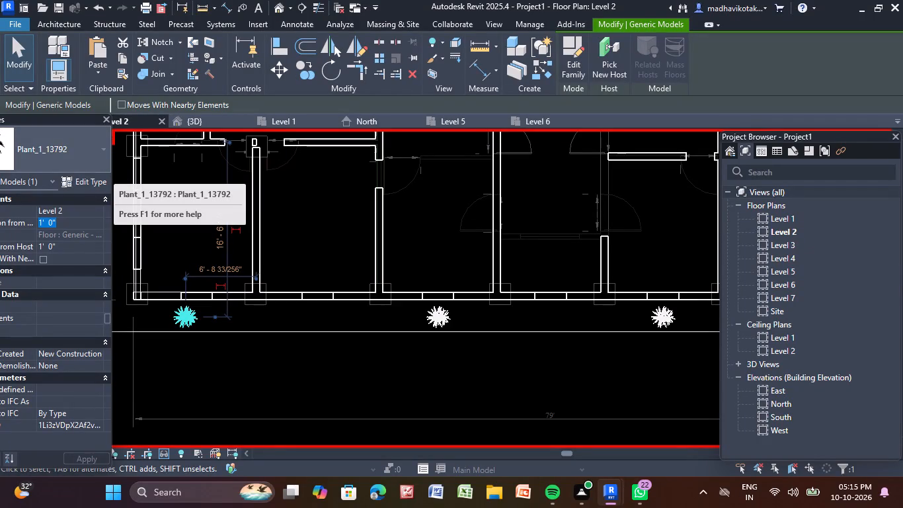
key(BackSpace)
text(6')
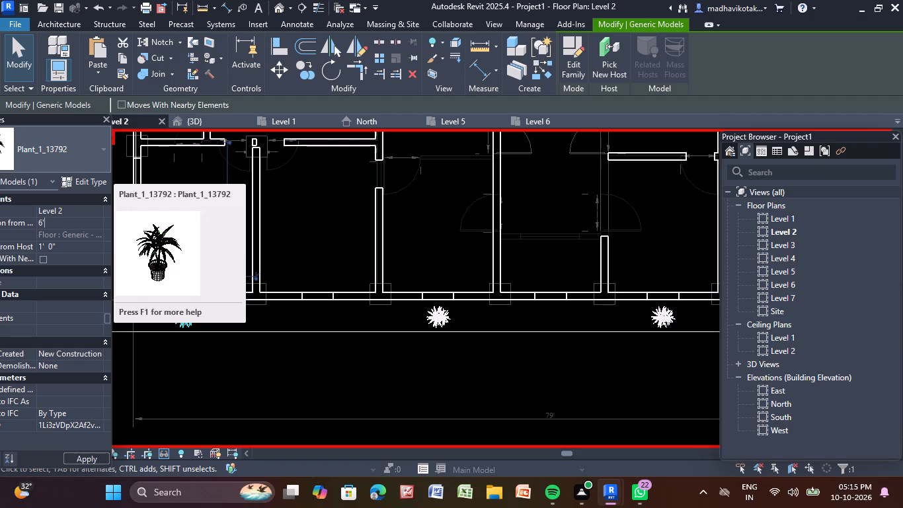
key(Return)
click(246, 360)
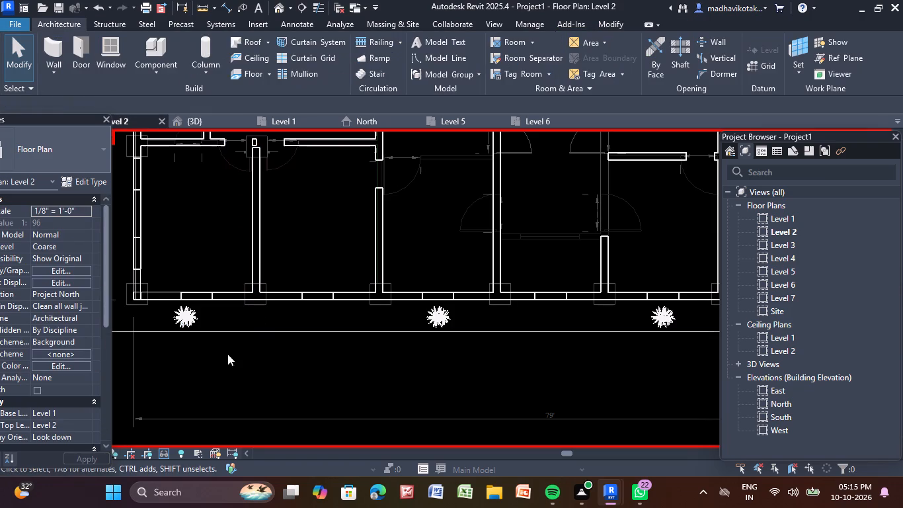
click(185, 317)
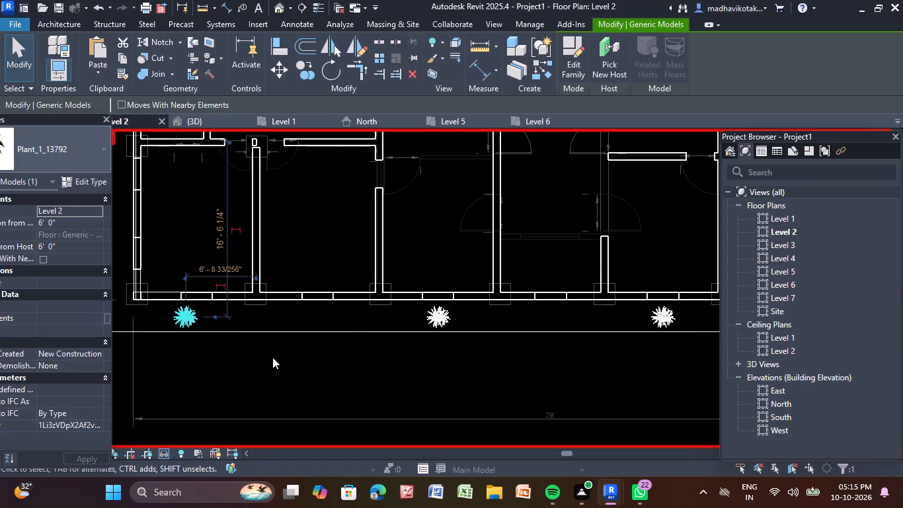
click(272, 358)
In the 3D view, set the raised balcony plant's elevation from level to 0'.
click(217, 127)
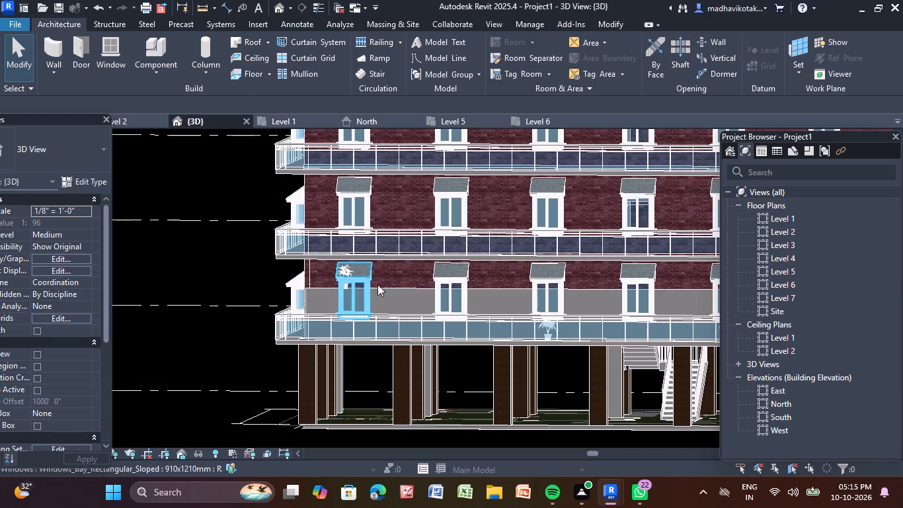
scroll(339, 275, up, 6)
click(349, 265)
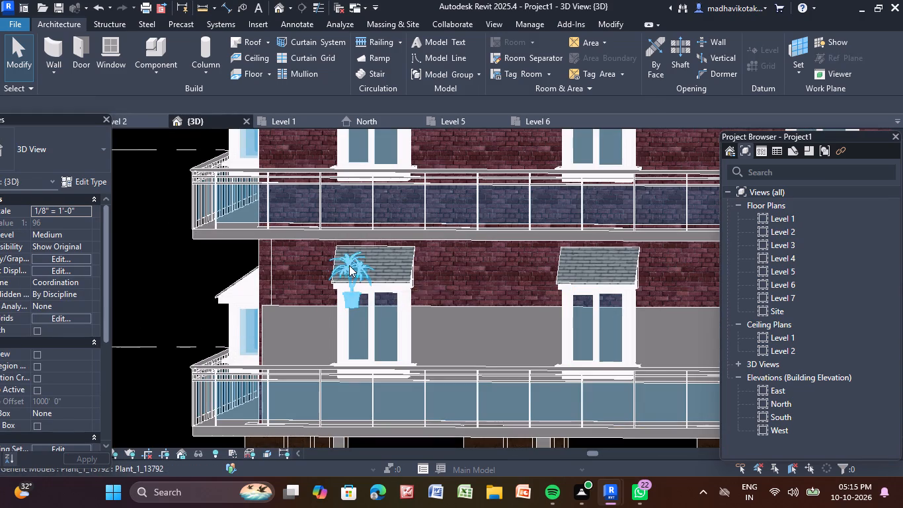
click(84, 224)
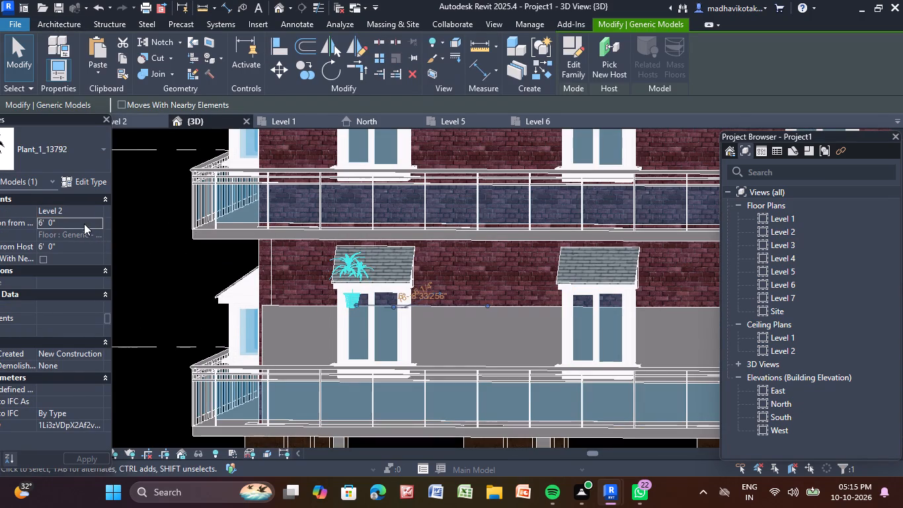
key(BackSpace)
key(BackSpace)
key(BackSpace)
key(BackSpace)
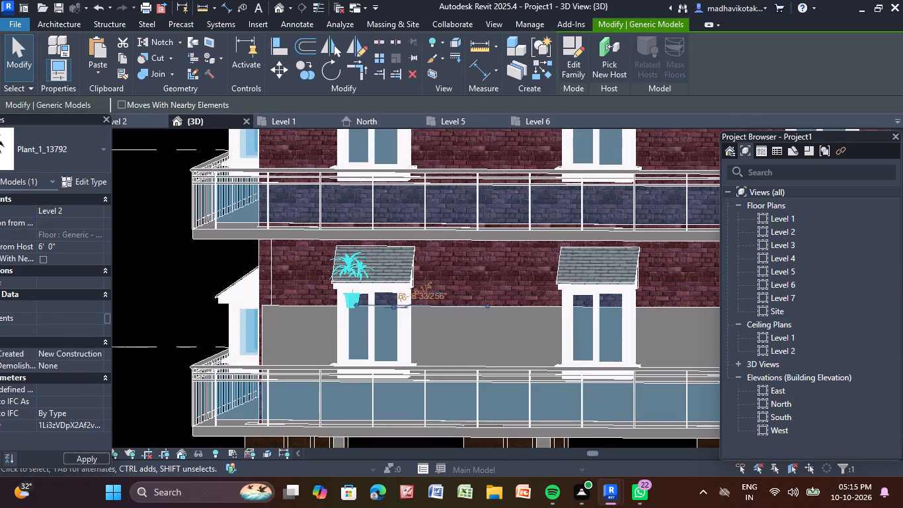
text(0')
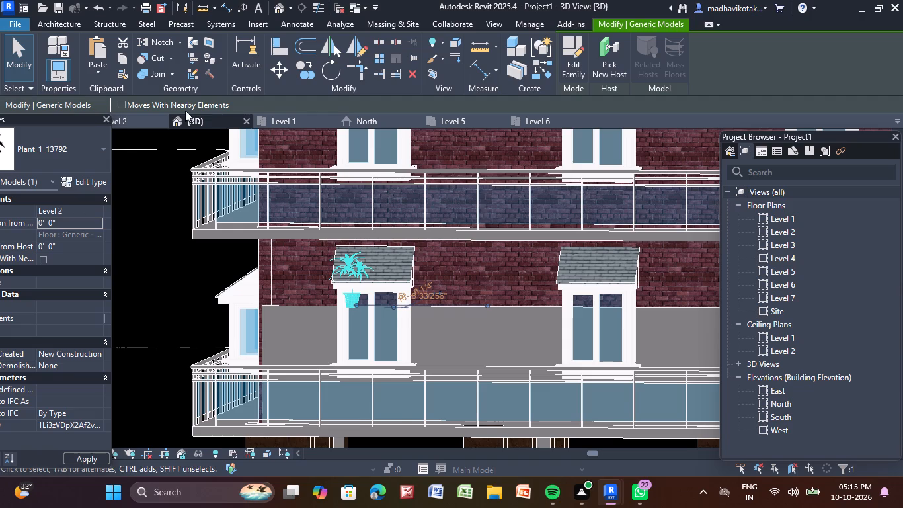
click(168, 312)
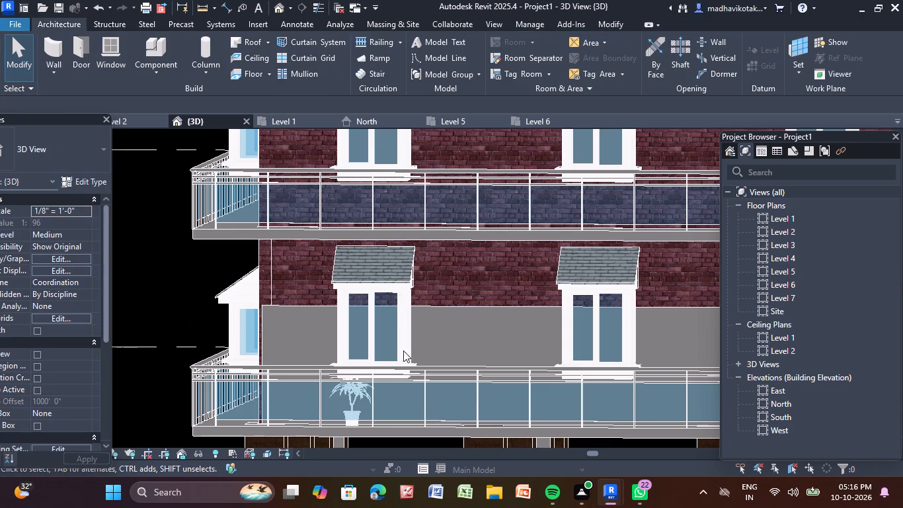
Examine the potted plants along the Level 2 front balcony in the 3D view and compare them with the floor plan.
scroll(472, 337, down, 4)
middle_drag(459, 298, 380, 257)
scroll(382, 255, down, 6)
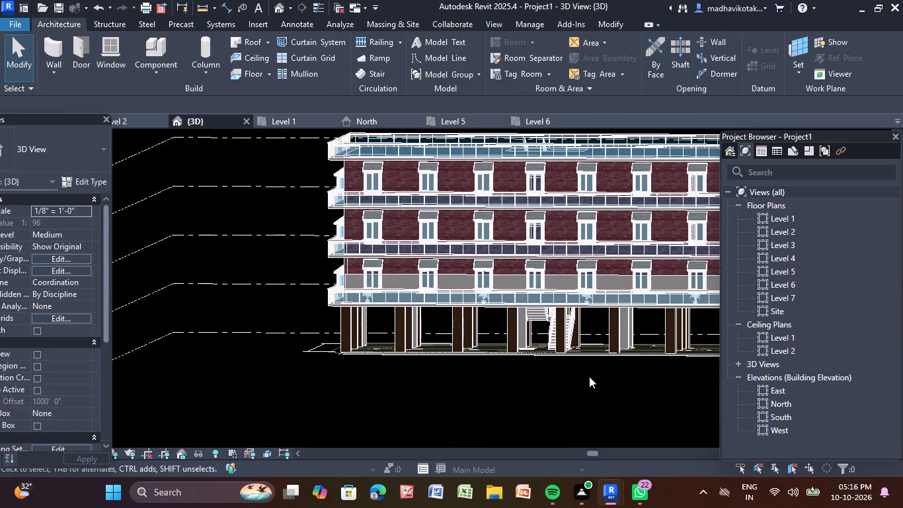
middle_drag(569, 390, 467, 401)
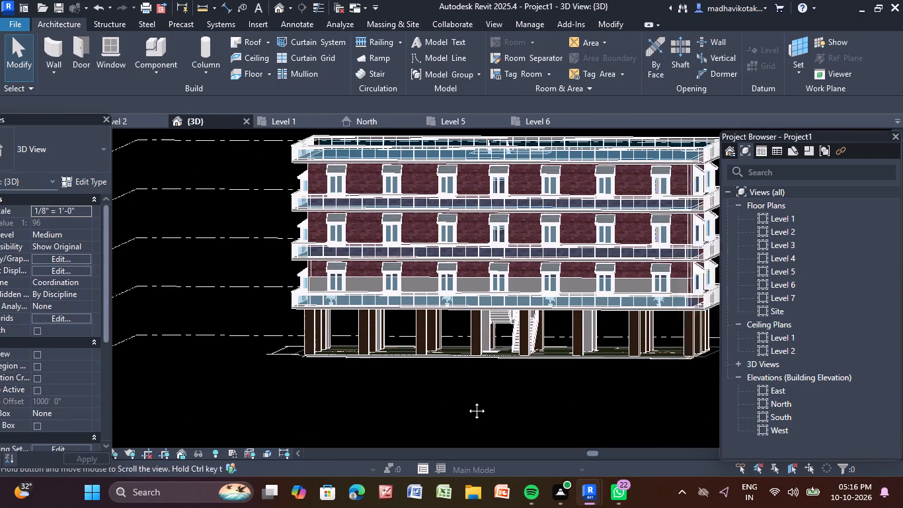
middle_drag(467, 401, 454, 400)
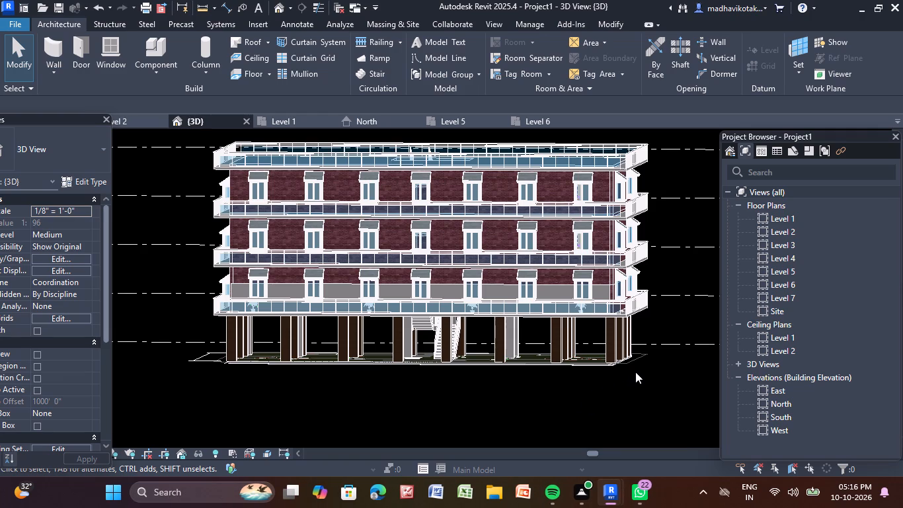
scroll(565, 314, up, 10)
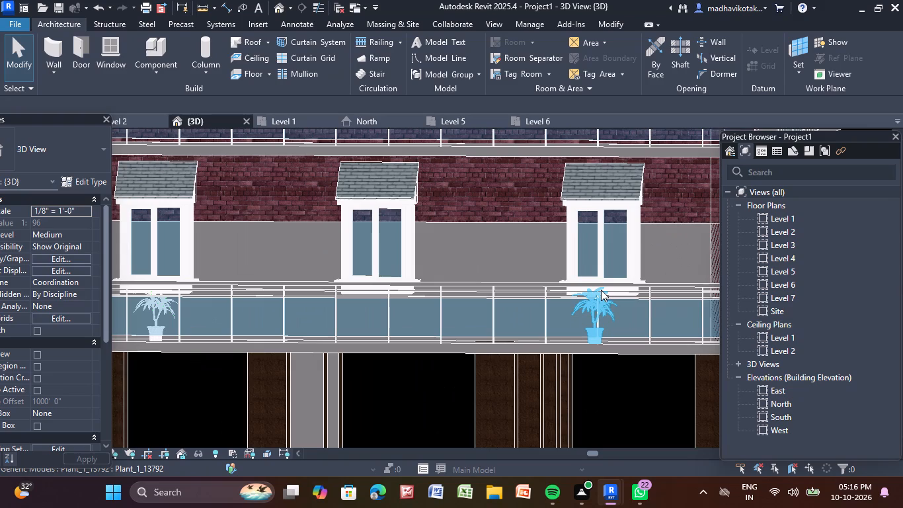
scroll(601, 290, down, 4)
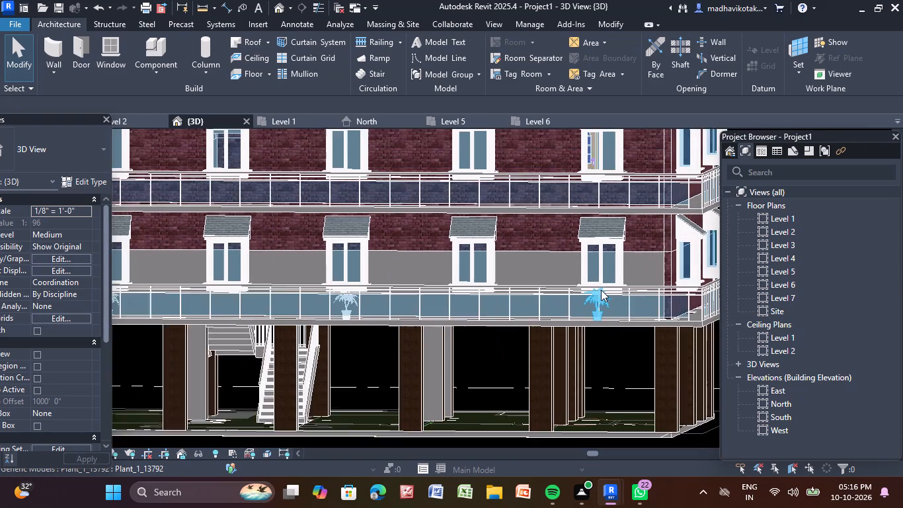
scroll(601, 290, down, 1)
scroll(510, 286, down, 2)
middle_drag(512, 286, 562, 300)
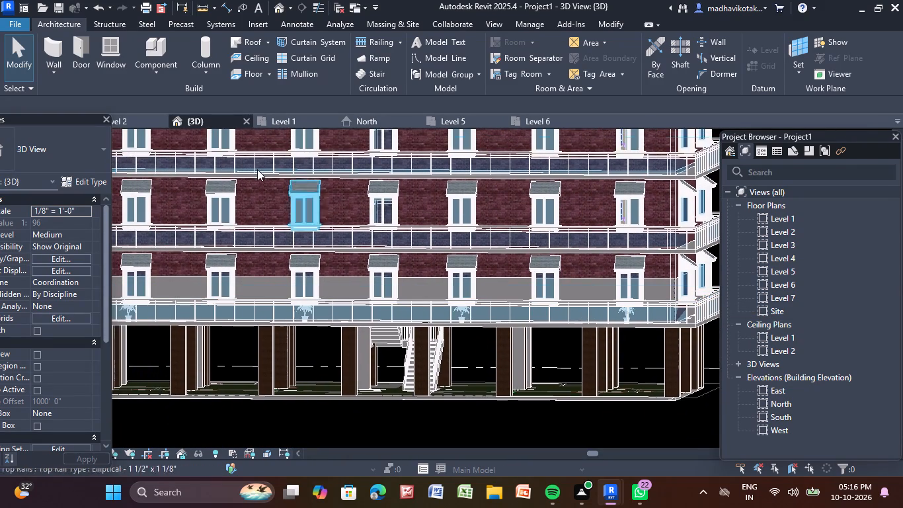
click(124, 121)
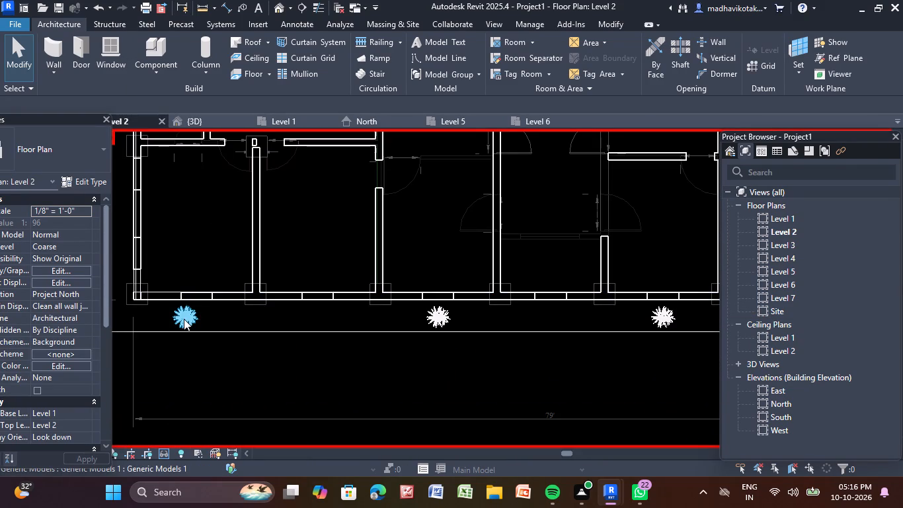
click(216, 119)
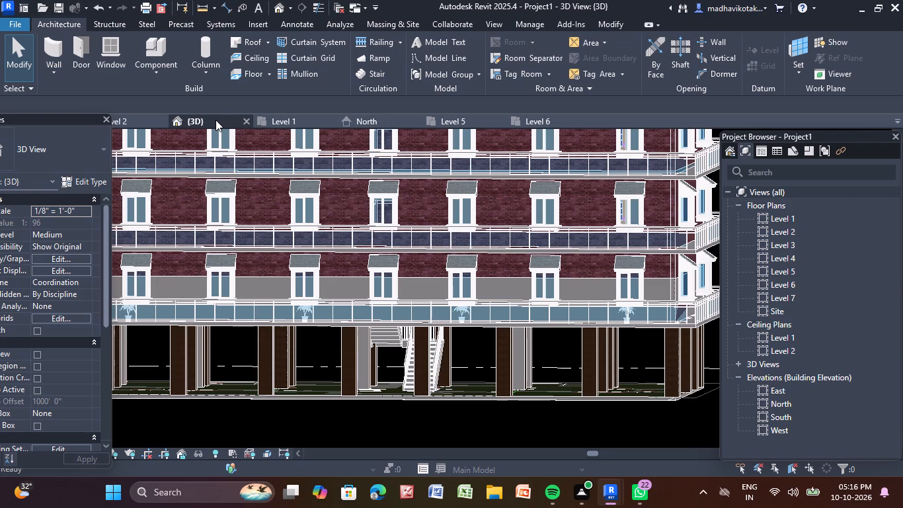
click(133, 120)
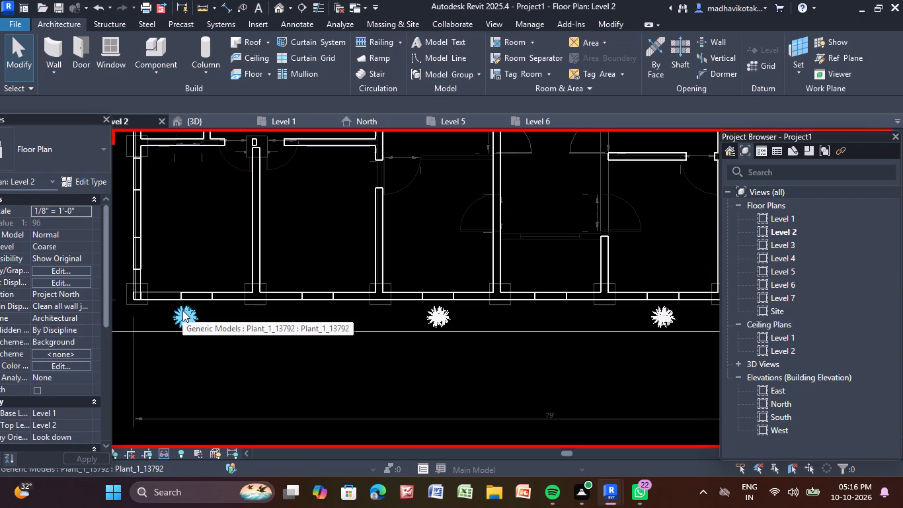
click(204, 120)
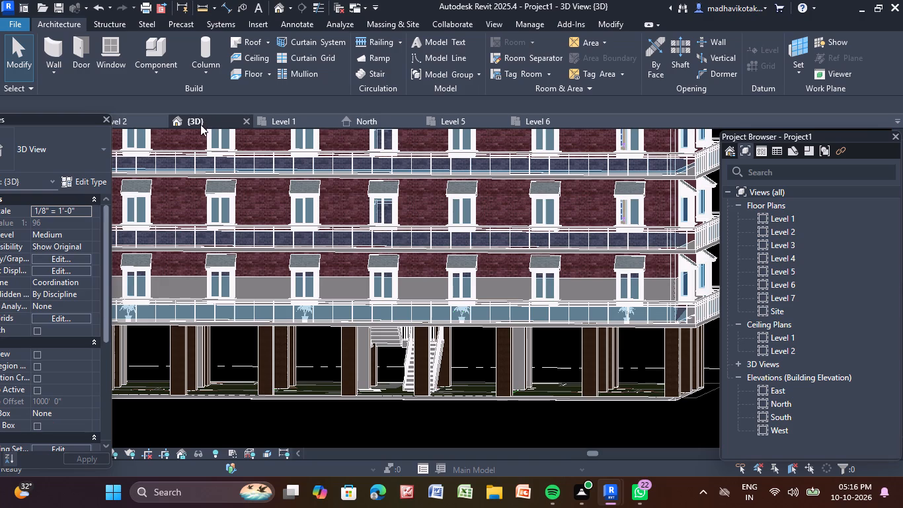
click(129, 124)
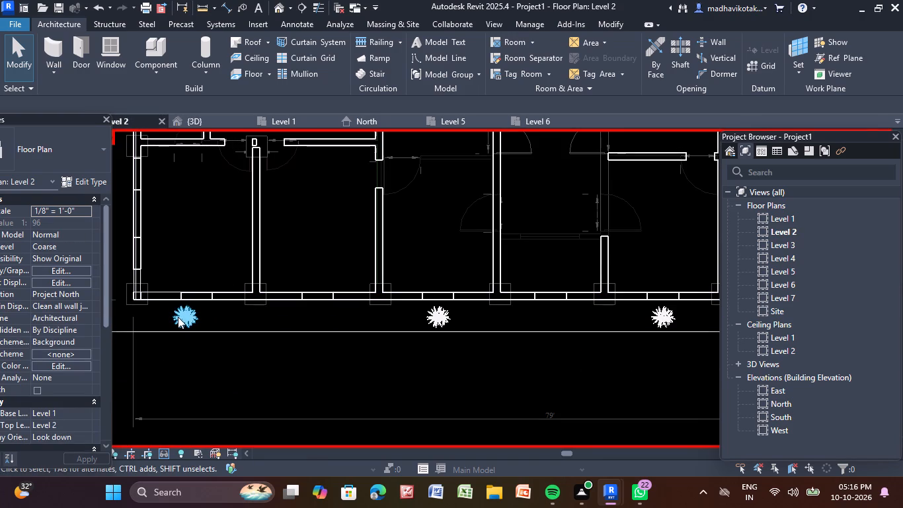
click(200, 119)
scroll(169, 302, down, 3)
middle_drag(175, 304, 256, 312)
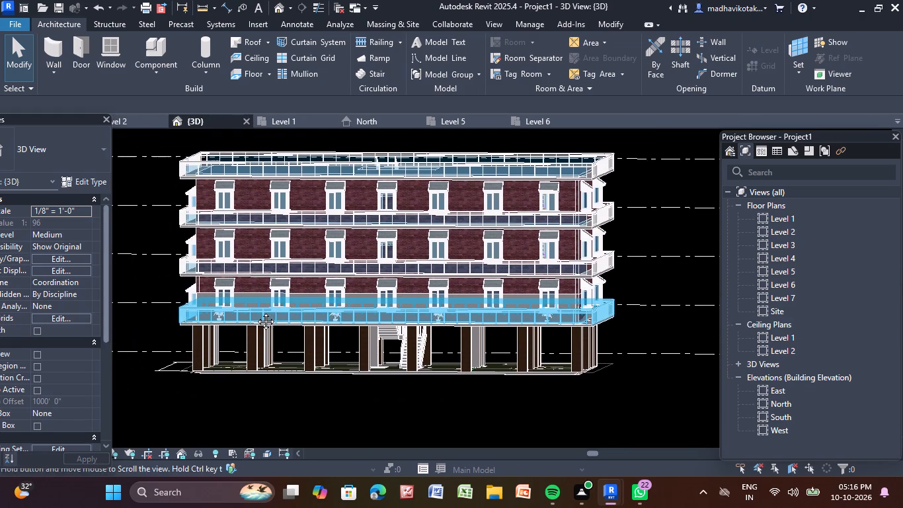
middle_drag(256, 312, 256, 312)
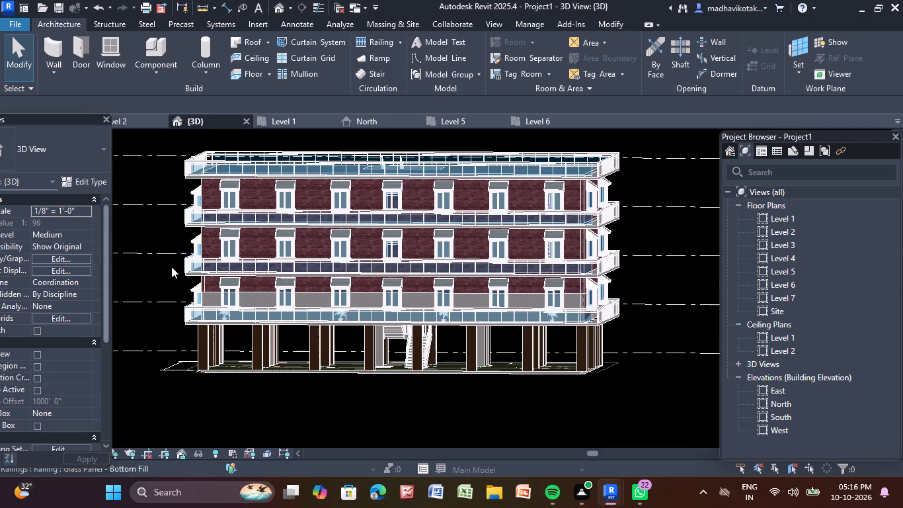
Delete the four Plant_1_13792 instances along the front balcony in the Level 2 floor plan.
click(139, 124)
click(188, 317)
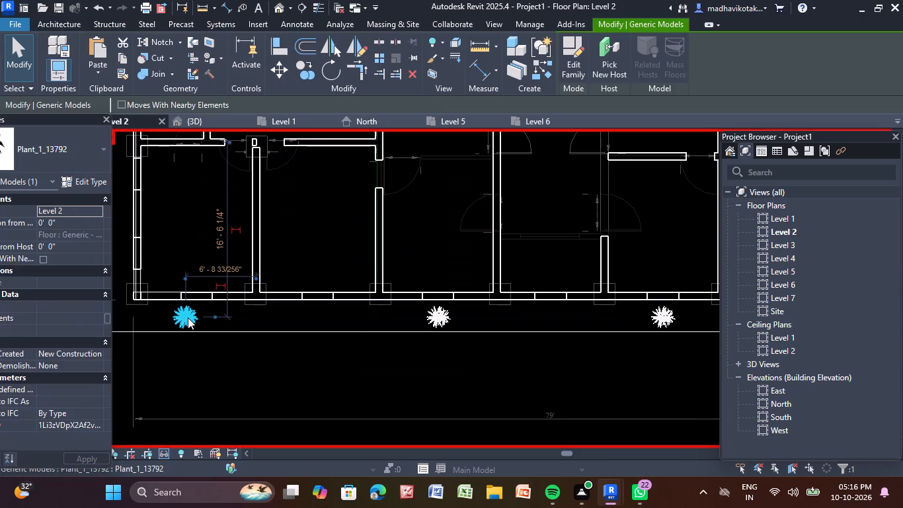
key(Delete)
click(446, 314)
key(Delete)
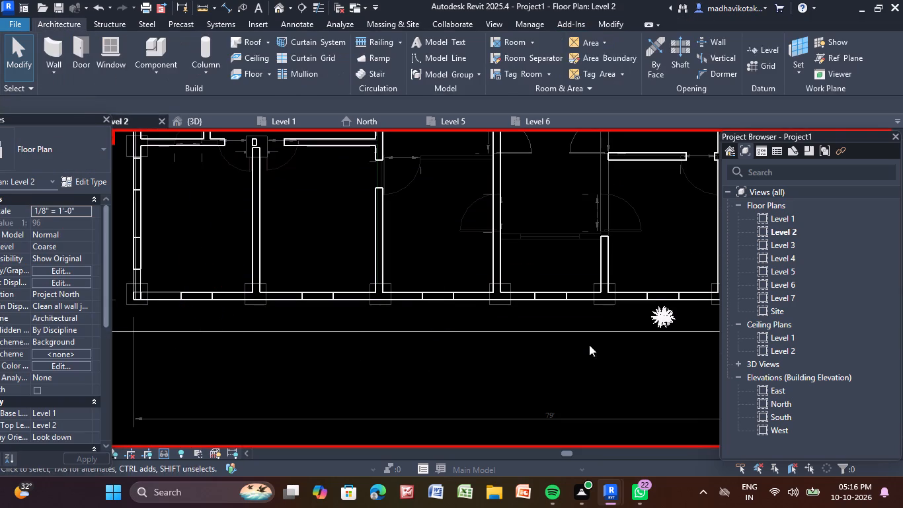
click(662, 317)
key(Delete)
scroll(660, 316, down, 1)
middle_drag(657, 316, 508, 331)
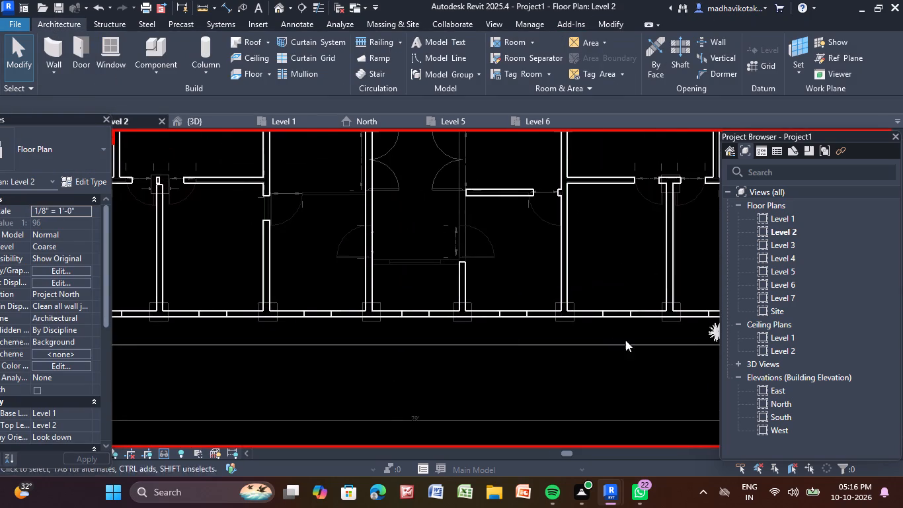
middle_drag(682, 338, 563, 323)
click(592, 314)
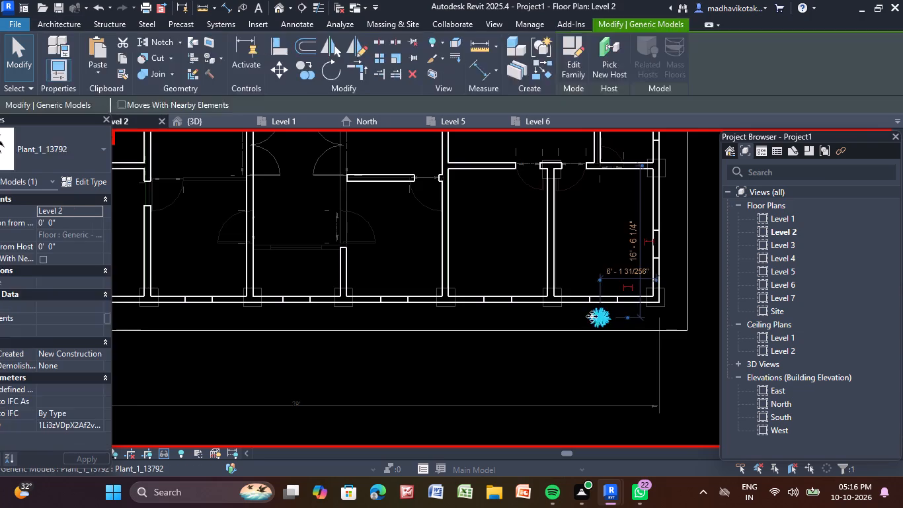
key(Delete)
Load the Bamboo_plant_16776 family from the tree and plant folder into the project.
scroll(564, 294, down, 2)
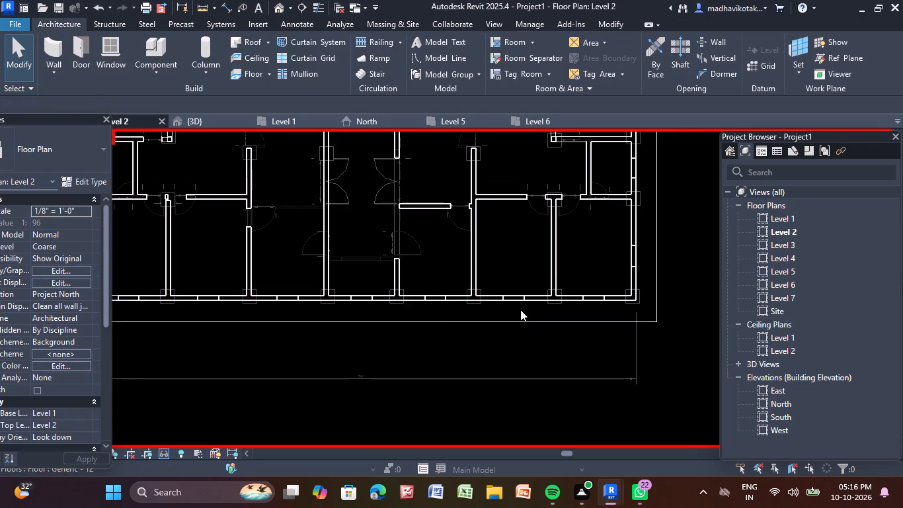
scroll(347, 292, down, 2)
middle_drag(366, 302, 448, 355)
middle_drag(313, 175, 256, 165)
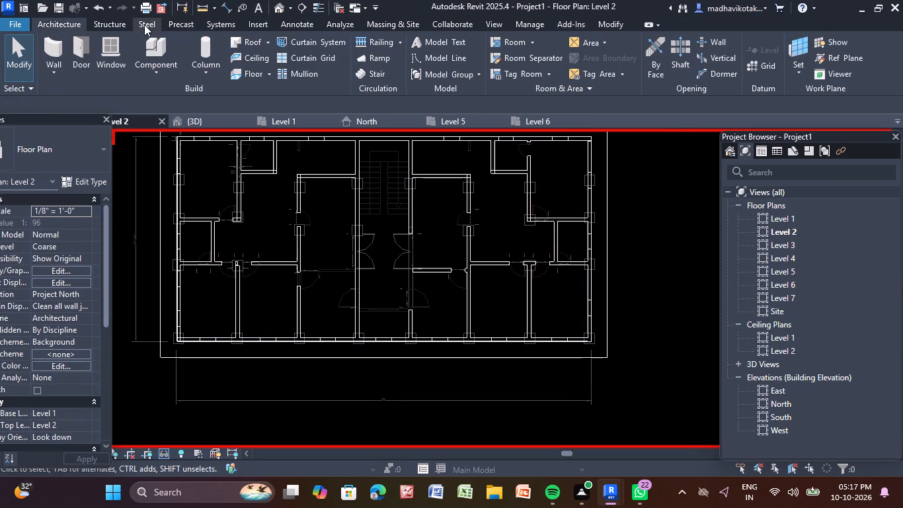
click(255, 23)
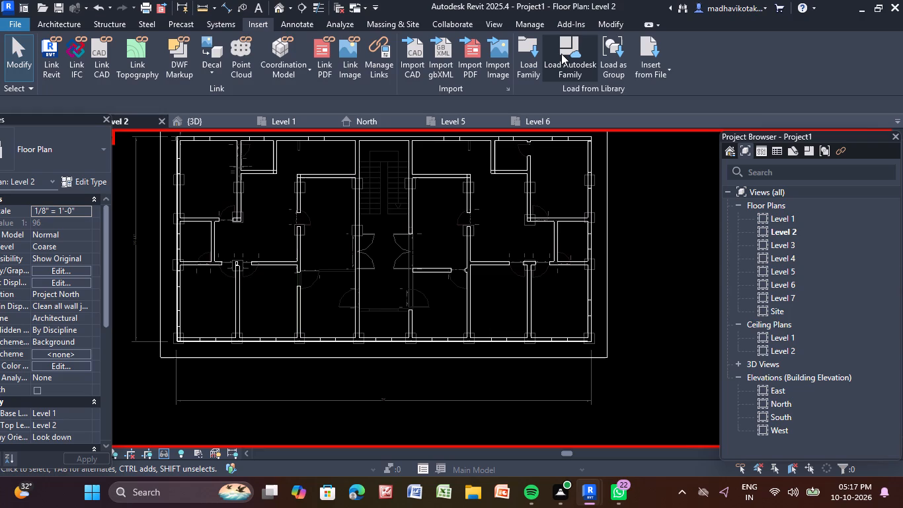
click(528, 54)
click(358, 187)
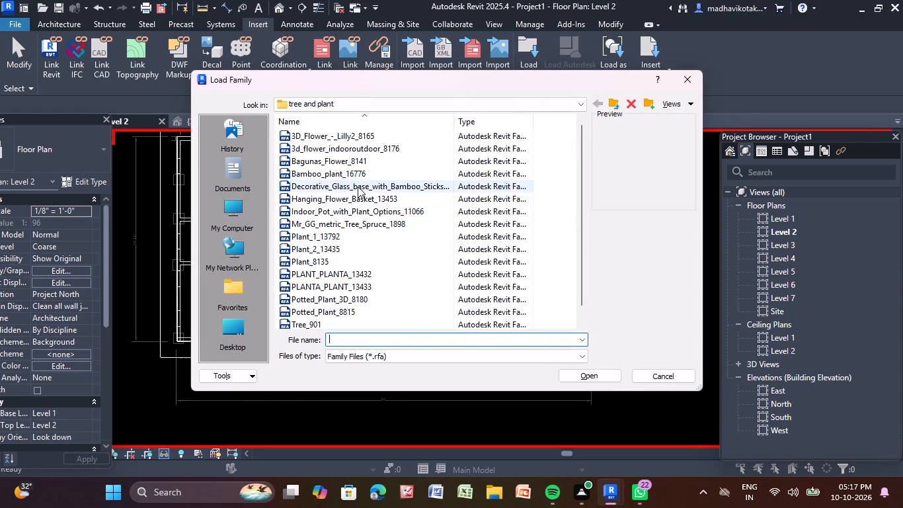
click(352, 199)
click(344, 212)
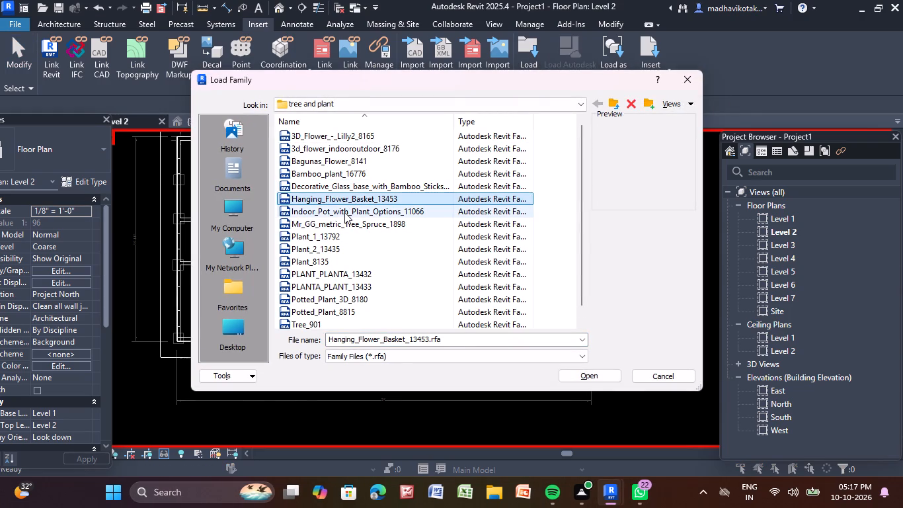
click(369, 163)
click(358, 173)
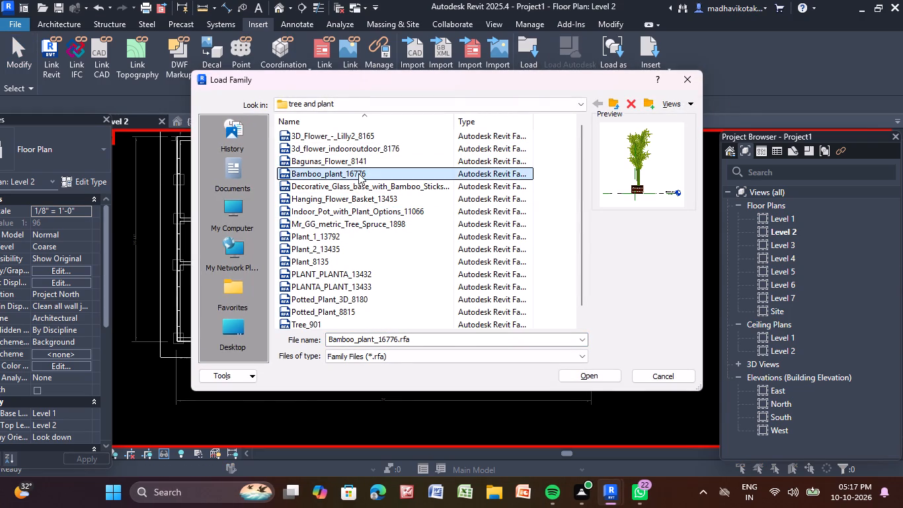
click(608, 368)
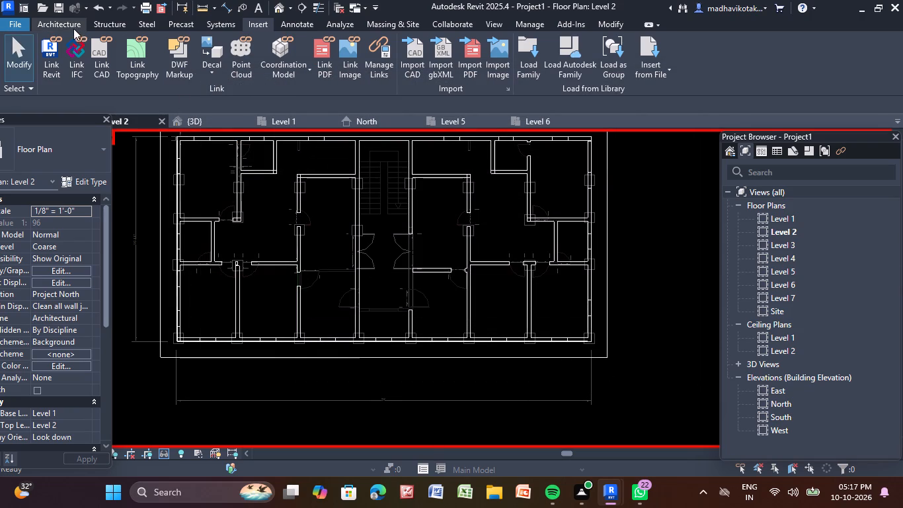
Place four Bamboo_plant_16776 instances in a row along the front balcony in the Level 2 floor plan.
click(70, 26)
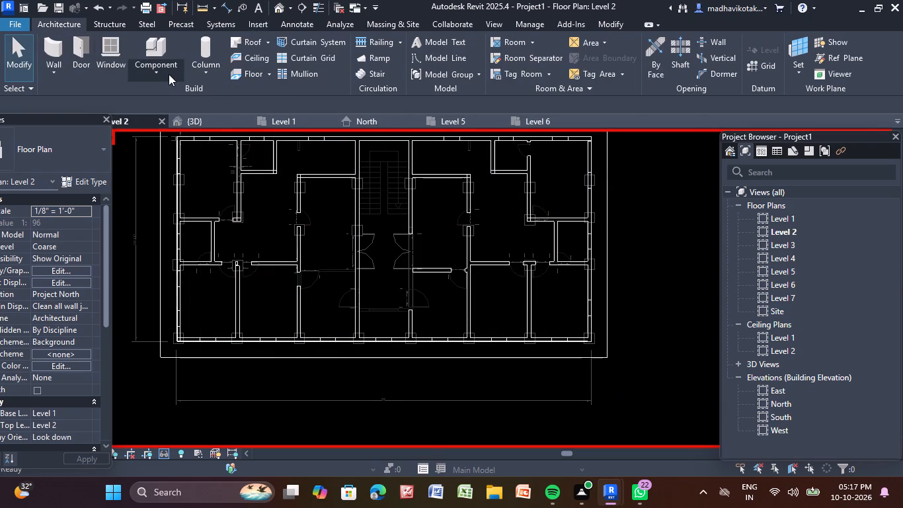
click(166, 74)
click(179, 92)
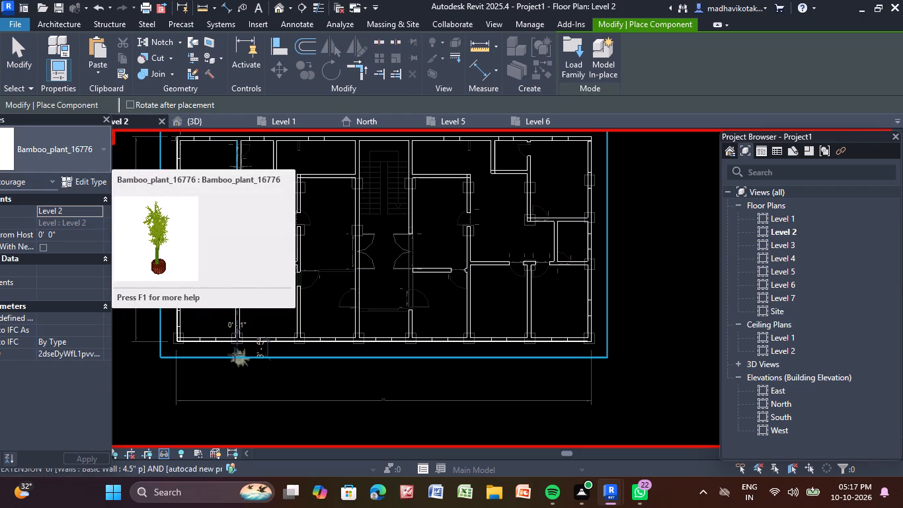
scroll(219, 347, up, 4)
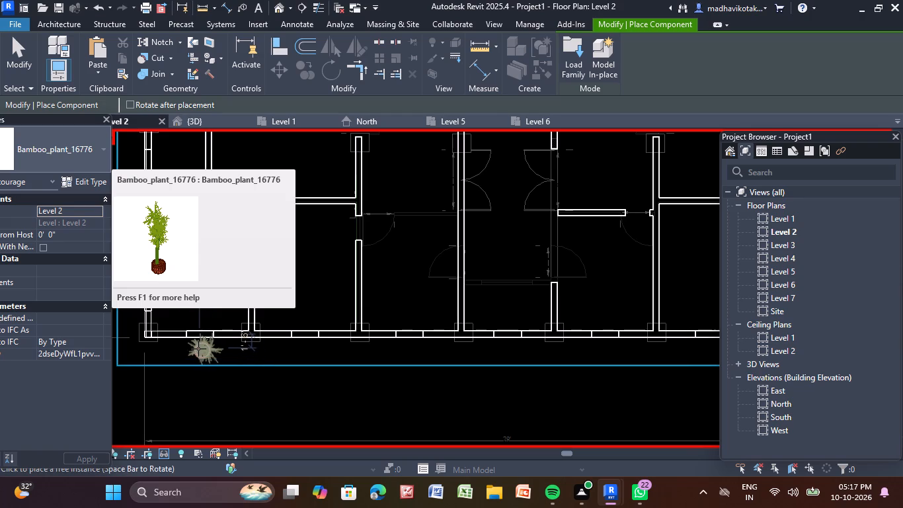
click(198, 349)
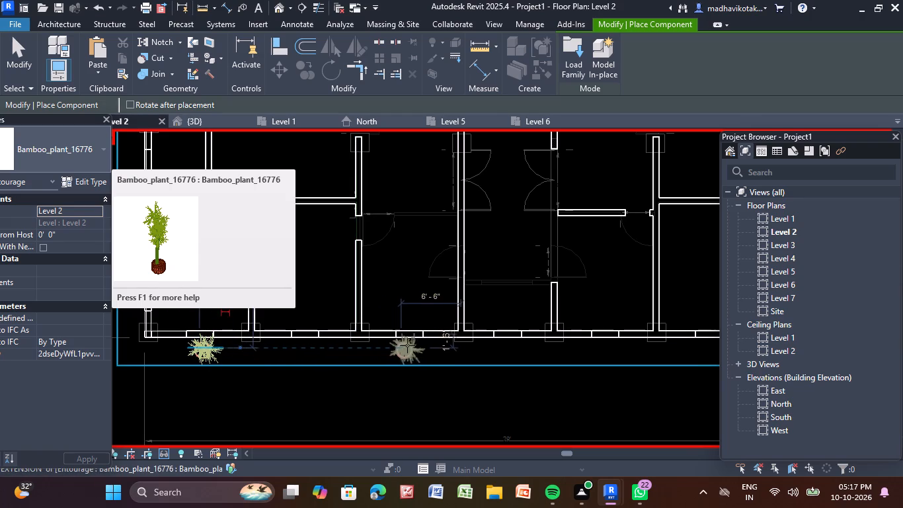
click(410, 348)
scroll(513, 377, down, 1)
middle_drag(513, 377, 402, 369)
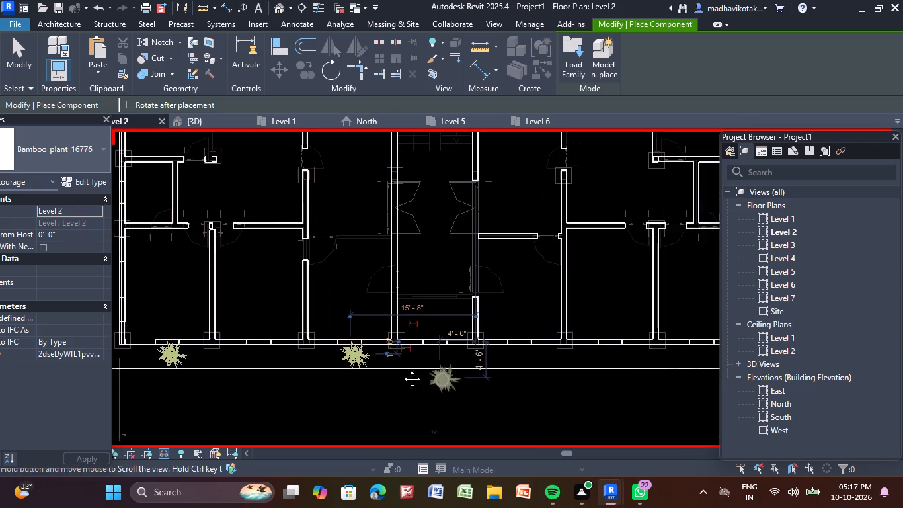
middle_drag(402, 369, 315, 361)
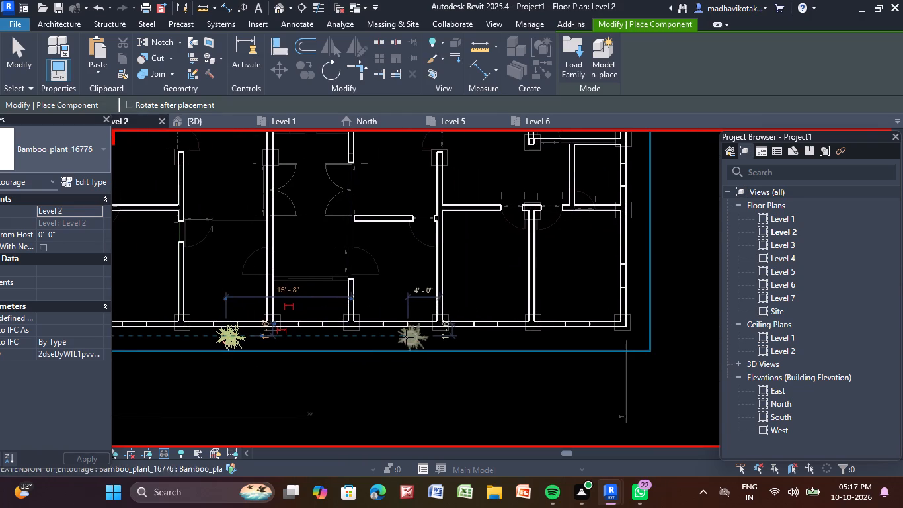
click(406, 337)
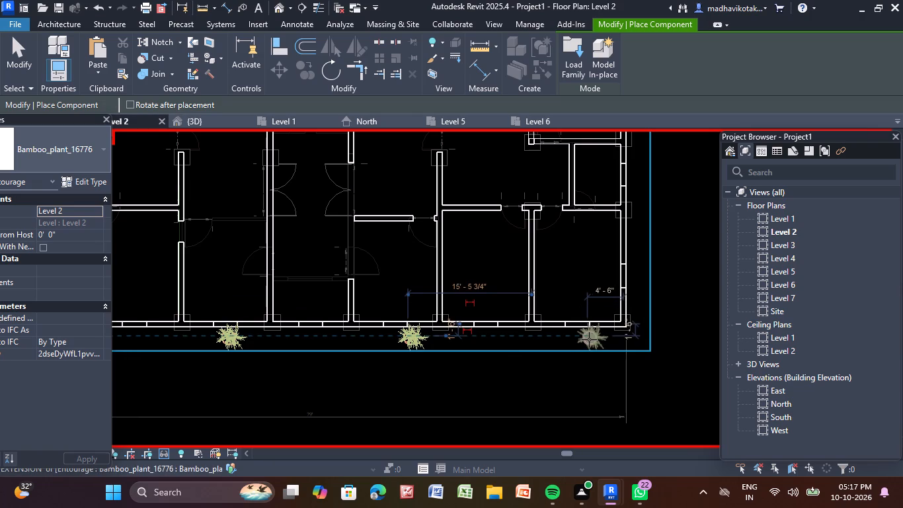
click(589, 339)
key(Escape)
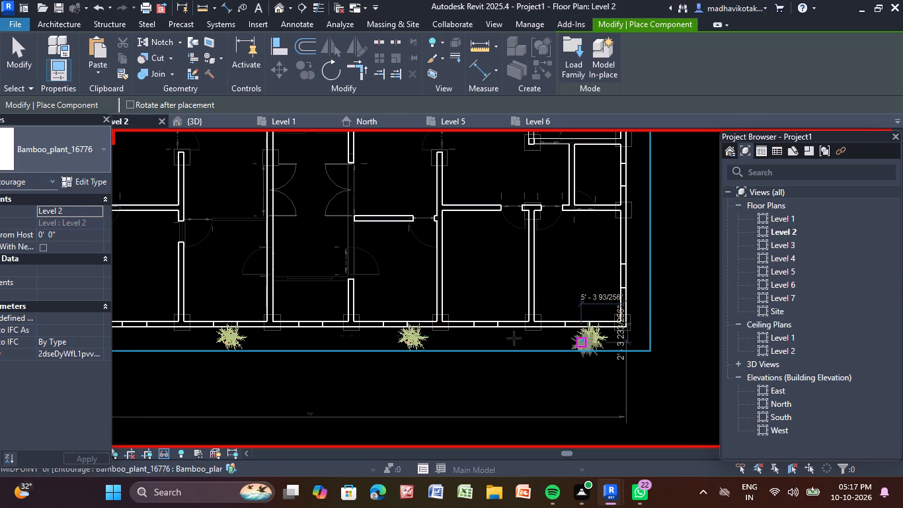
key(Escape)
Examine the placed bamboo plants along the Level 2 front balcony in the 3D view.
click(215, 124)
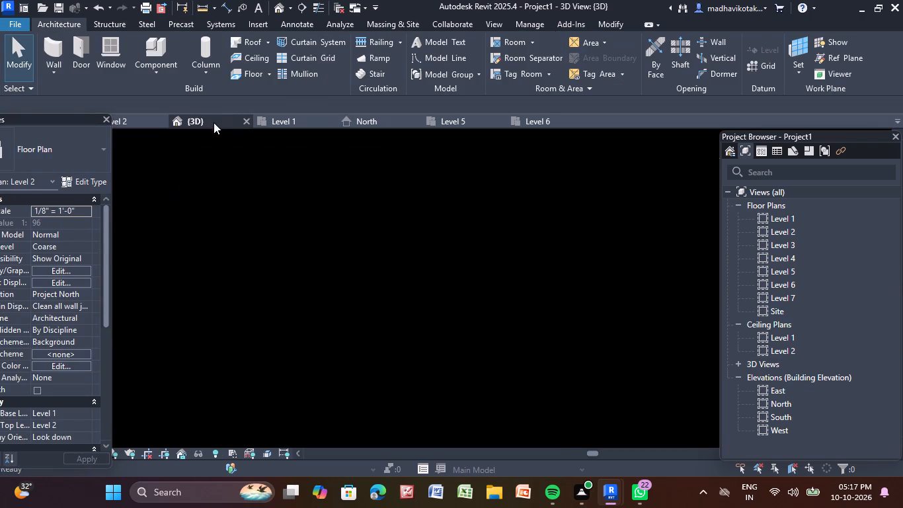
scroll(487, 309, down, 4)
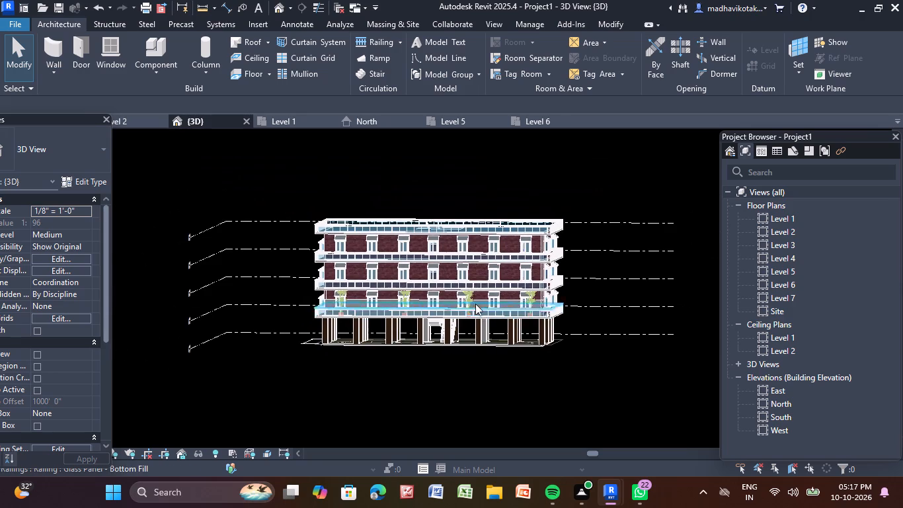
scroll(469, 303, up, 5)
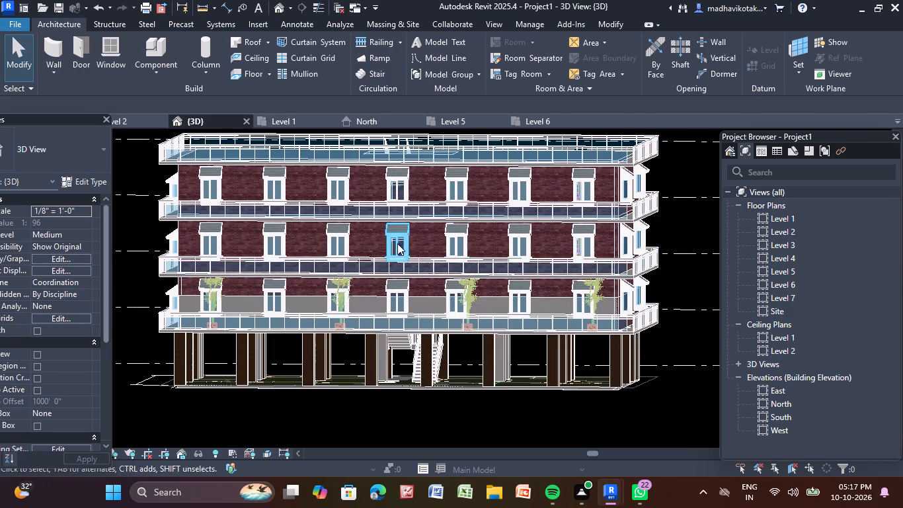
scroll(397, 243, up, 1)
click(332, 300)
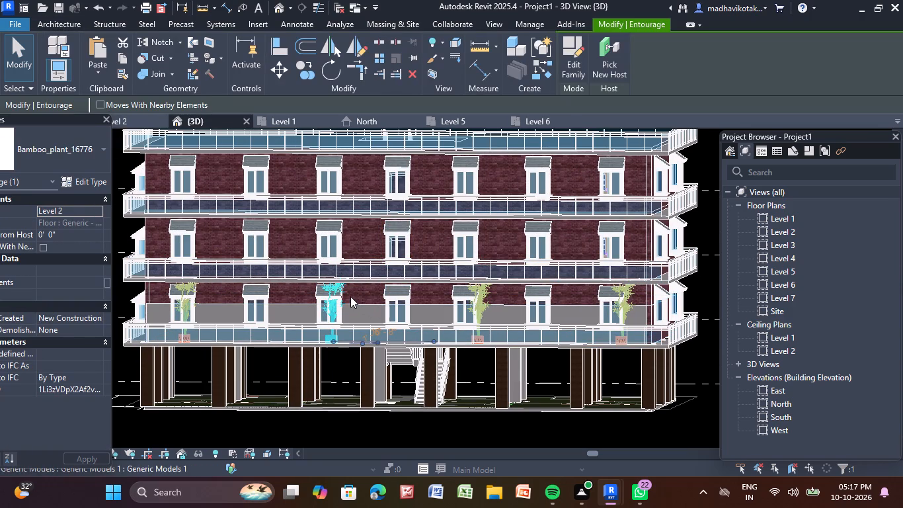
scroll(350, 296, down, 2)
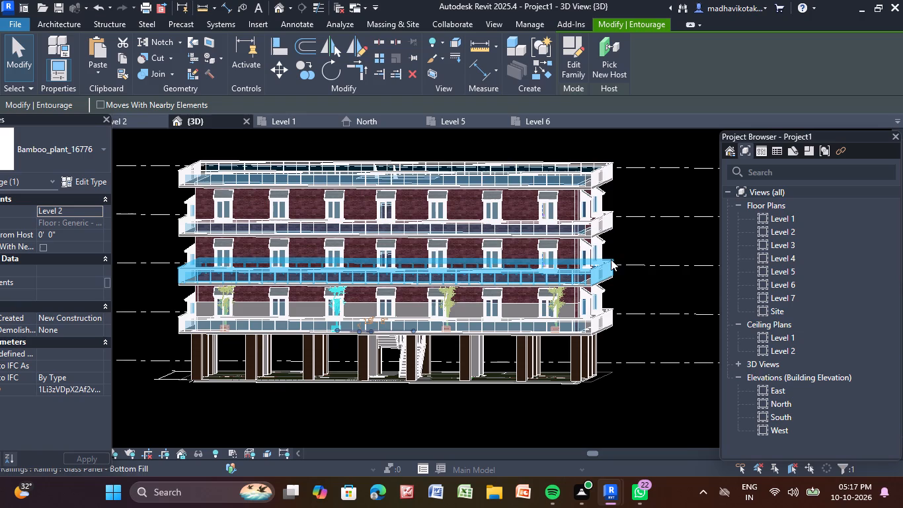
scroll(611, 241, down, 2)
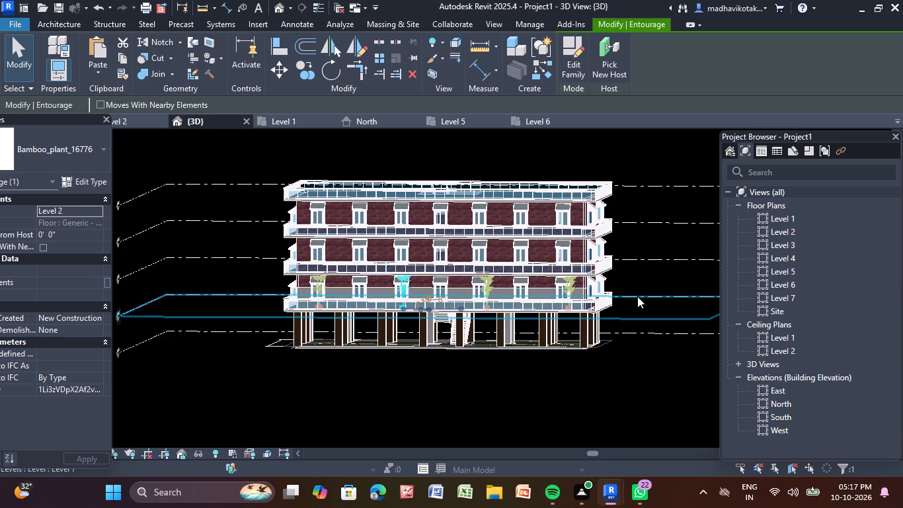
scroll(569, 290, up, 6)
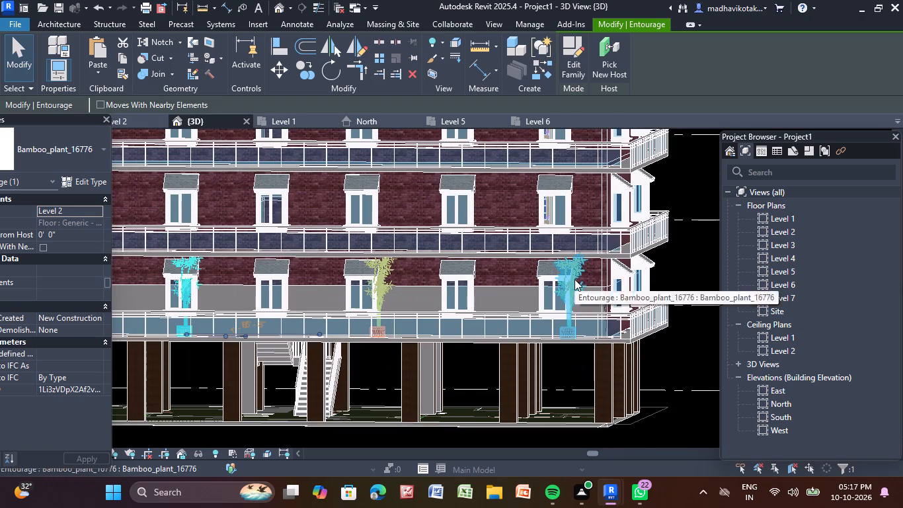
scroll(574, 278, up, 4)
scroll(574, 273, down, 3)
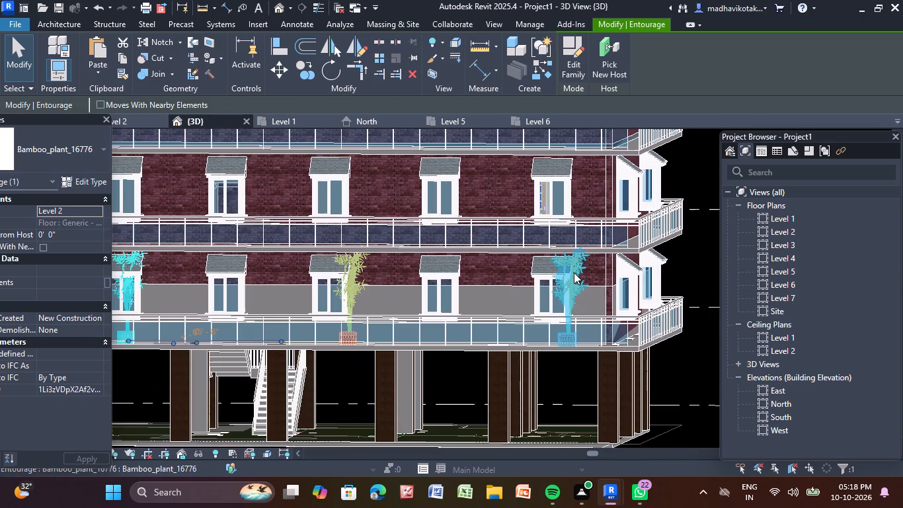
scroll(574, 273, up, 4)
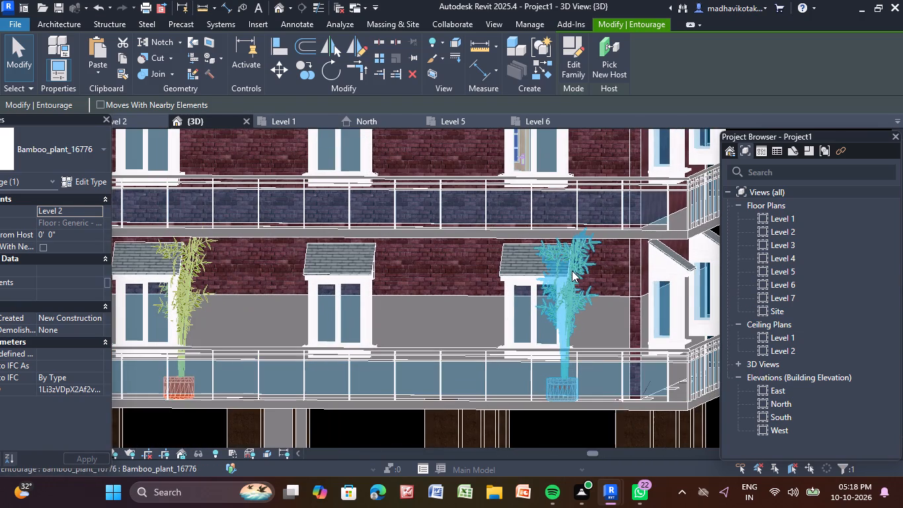
key(Escape)
key(Escape)
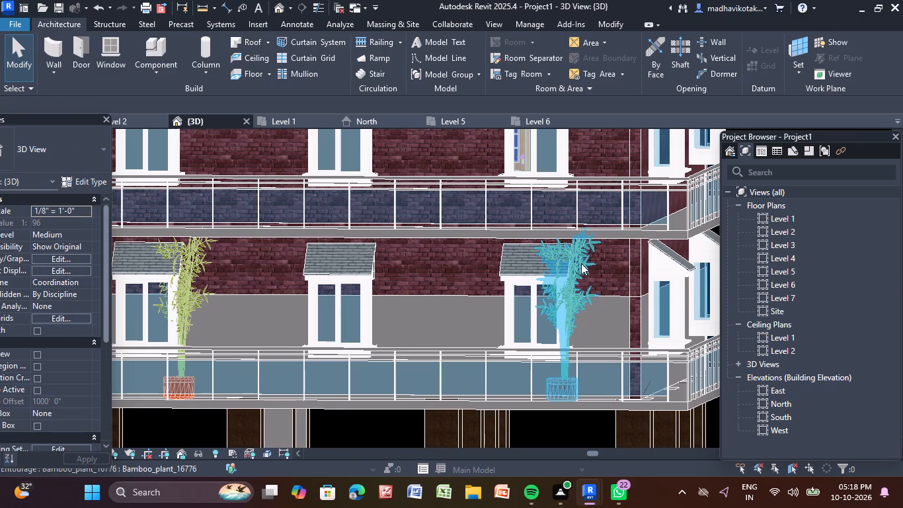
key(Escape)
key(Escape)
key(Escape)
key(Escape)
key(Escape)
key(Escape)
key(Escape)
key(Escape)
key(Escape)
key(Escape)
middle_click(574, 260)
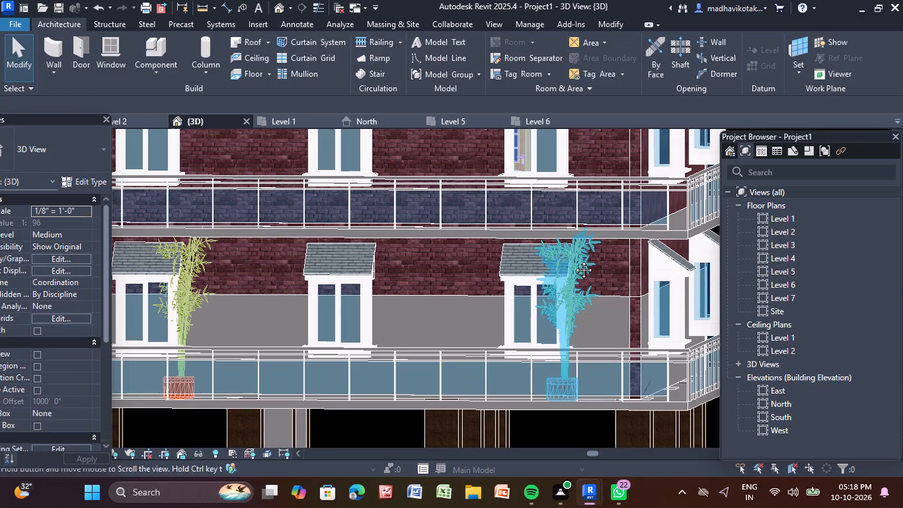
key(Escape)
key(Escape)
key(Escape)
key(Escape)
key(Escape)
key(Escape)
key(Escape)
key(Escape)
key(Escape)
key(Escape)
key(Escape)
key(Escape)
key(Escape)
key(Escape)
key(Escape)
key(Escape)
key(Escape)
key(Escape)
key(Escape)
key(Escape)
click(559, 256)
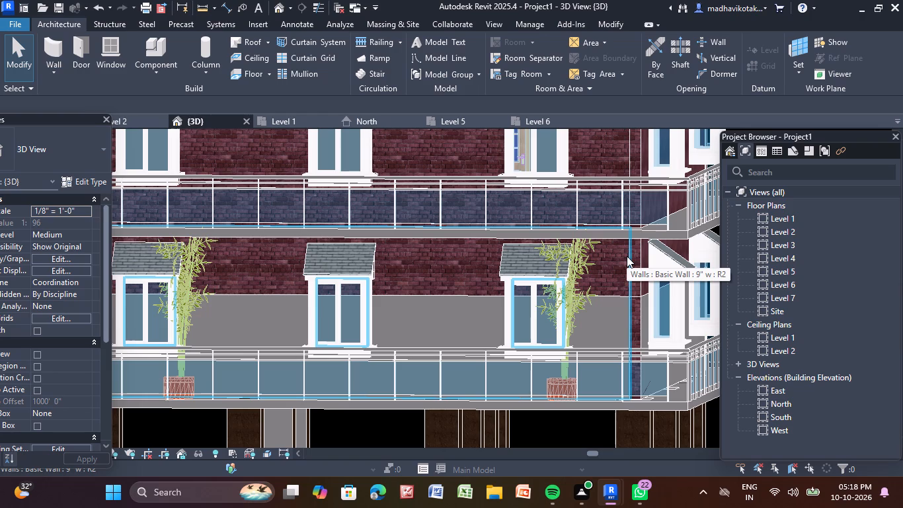
Check the bamboo plants' spacing against the front windows in the 3D view and the Level 2 floor plan.
scroll(627, 256, down, 10)
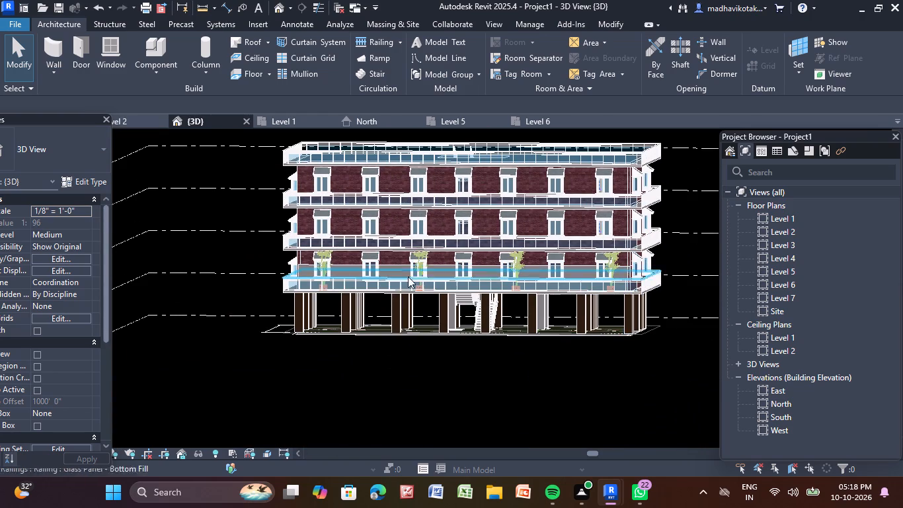
scroll(412, 264, up, 4)
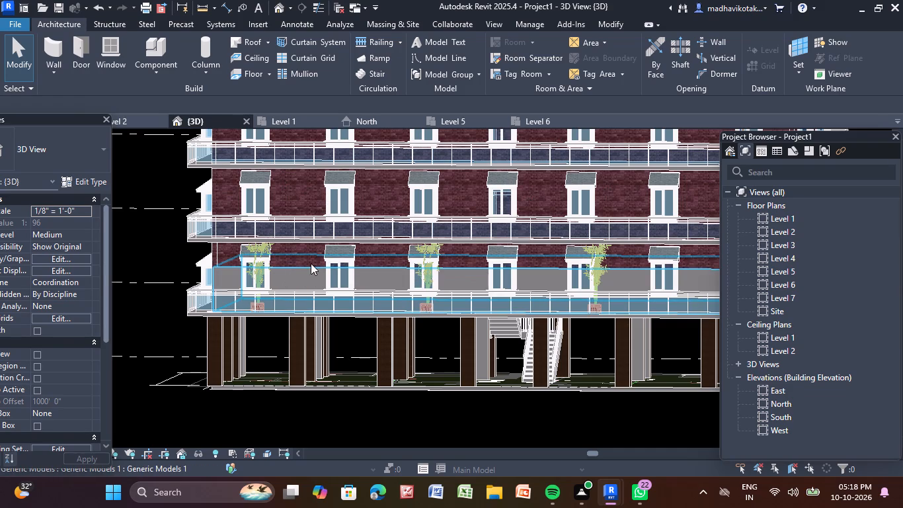
click(136, 124)
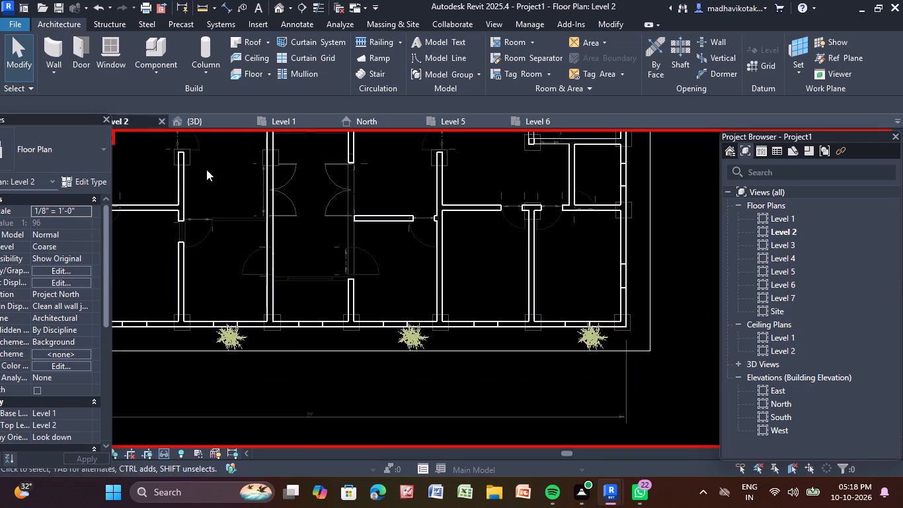
scroll(309, 346, down, 2)
middle_drag(360, 350, 428, 342)
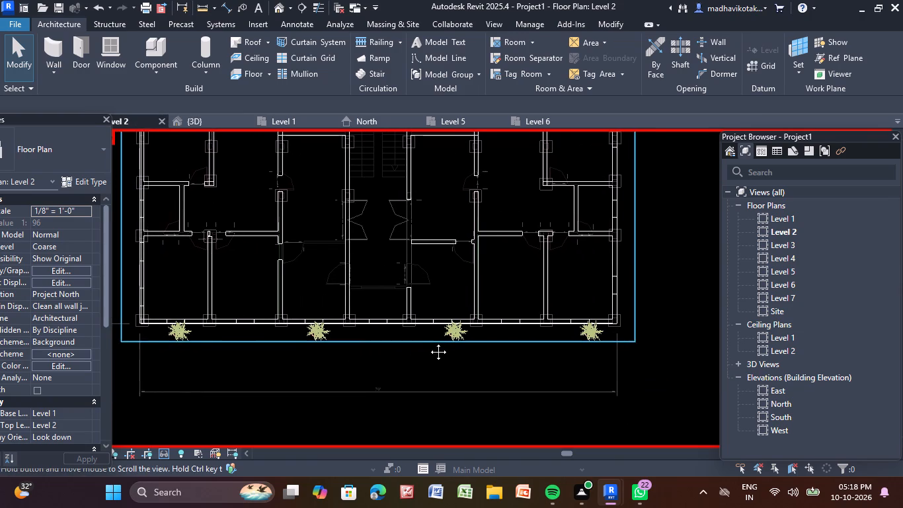
middle_drag(428, 342, 438, 339)
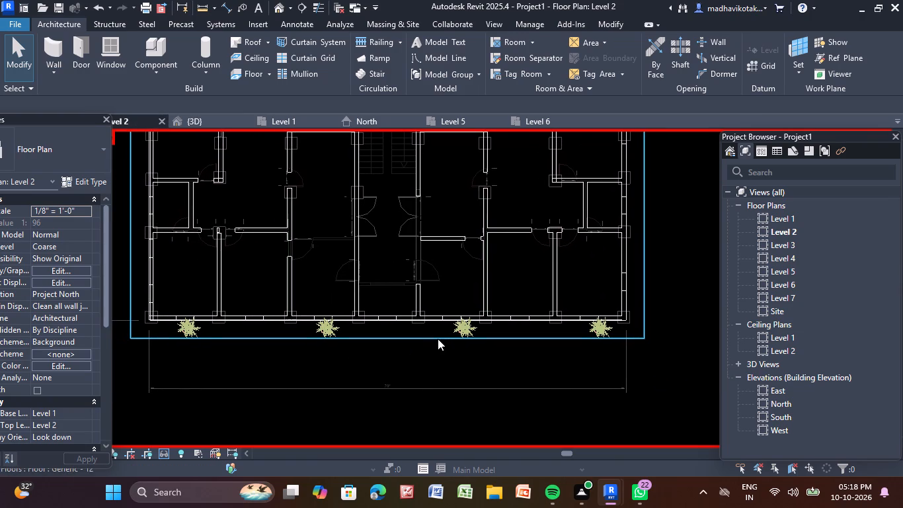
click(219, 119)
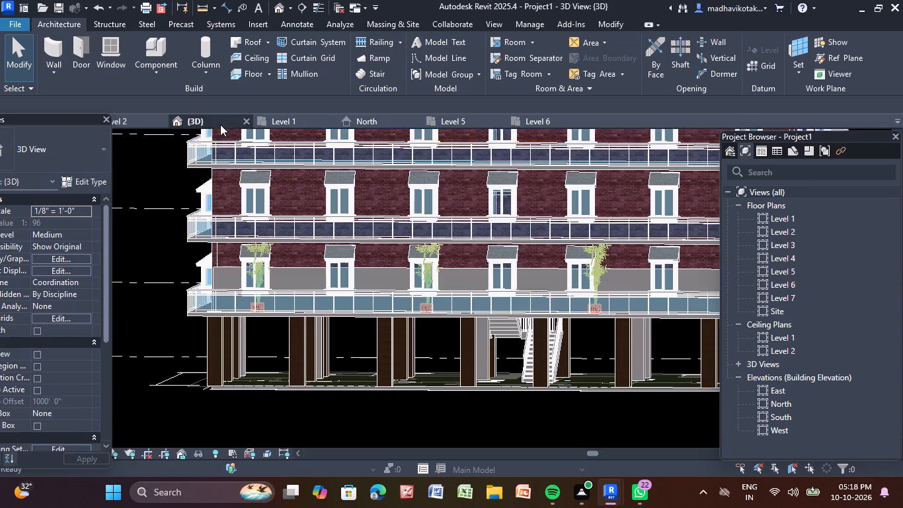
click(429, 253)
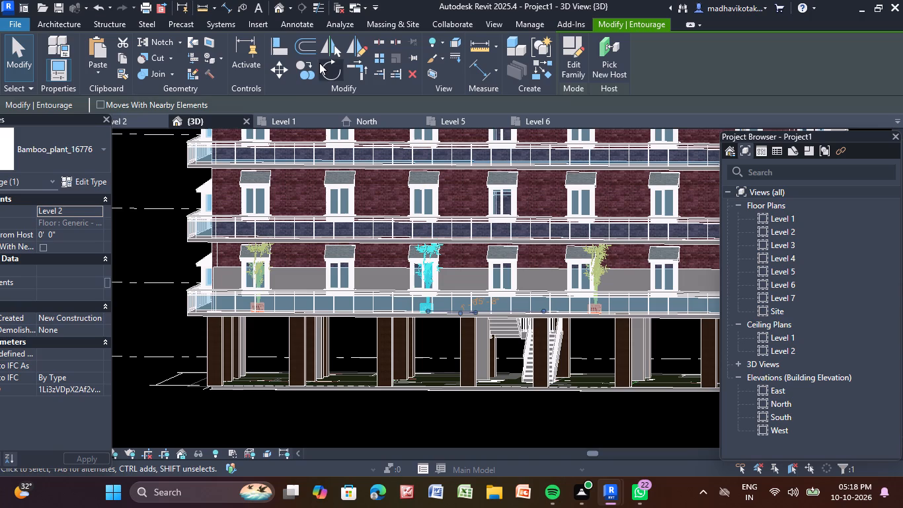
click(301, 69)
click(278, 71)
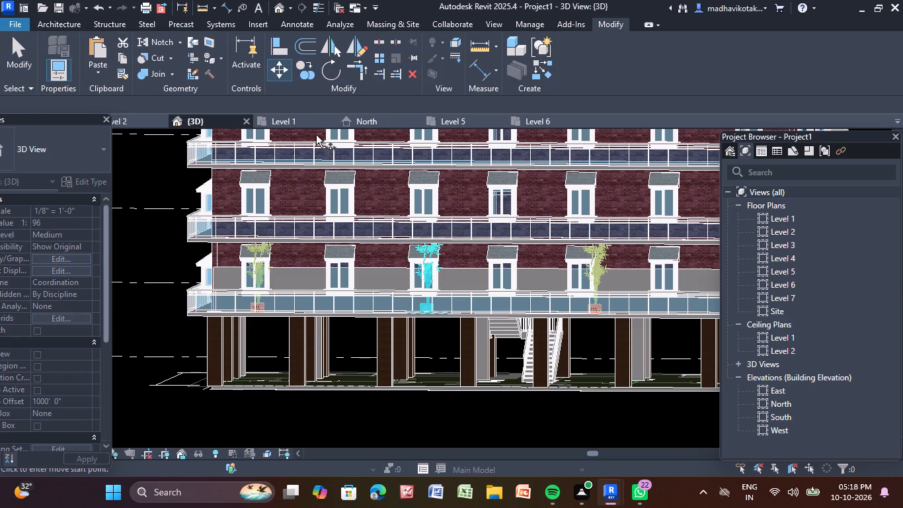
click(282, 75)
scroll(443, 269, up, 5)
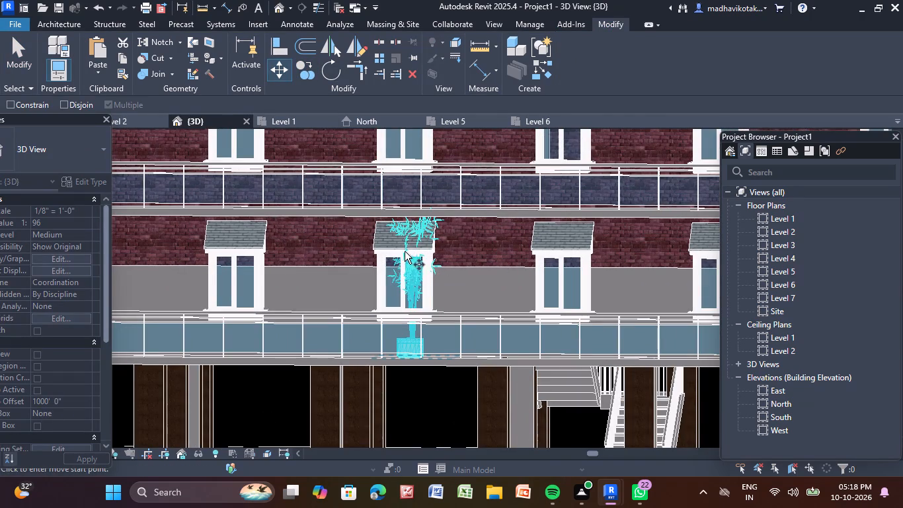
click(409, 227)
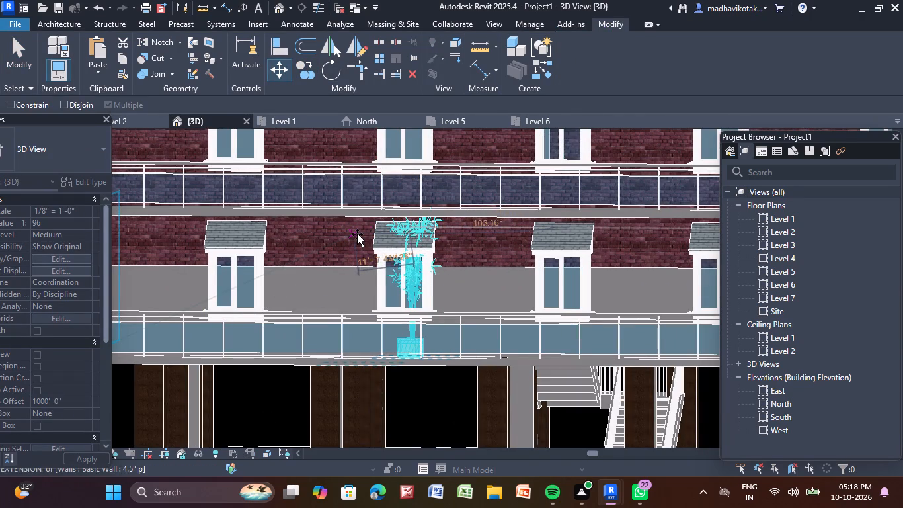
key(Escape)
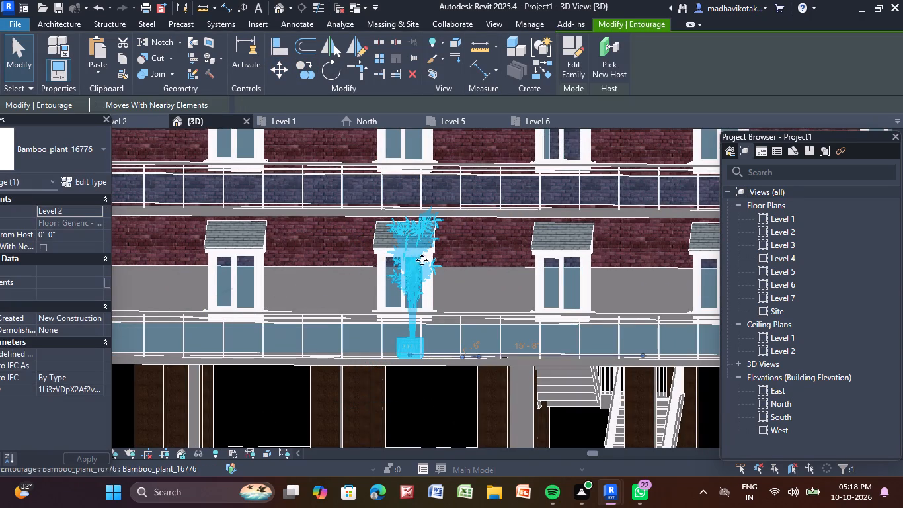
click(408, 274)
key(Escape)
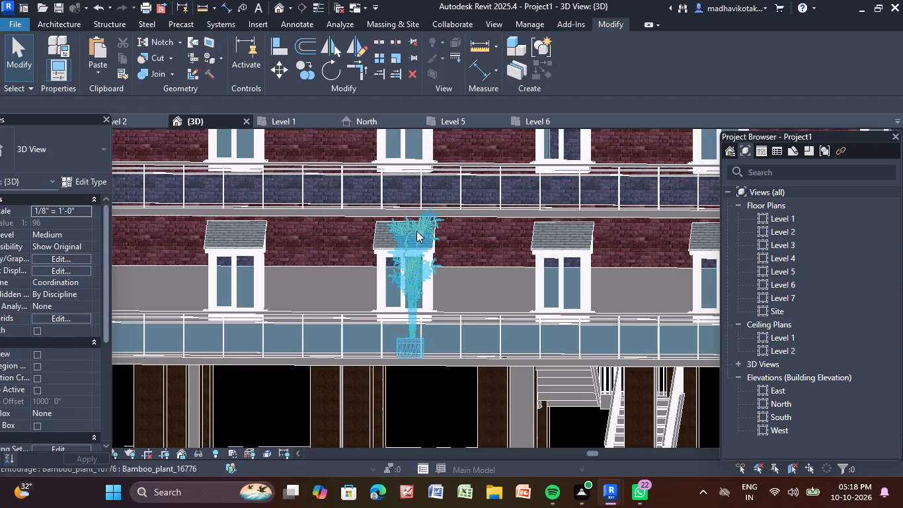
Move the second bamboo plant from the left end of the Level 2 balcony to the wall between the second and third windows.
click(416, 230)
click(278, 73)
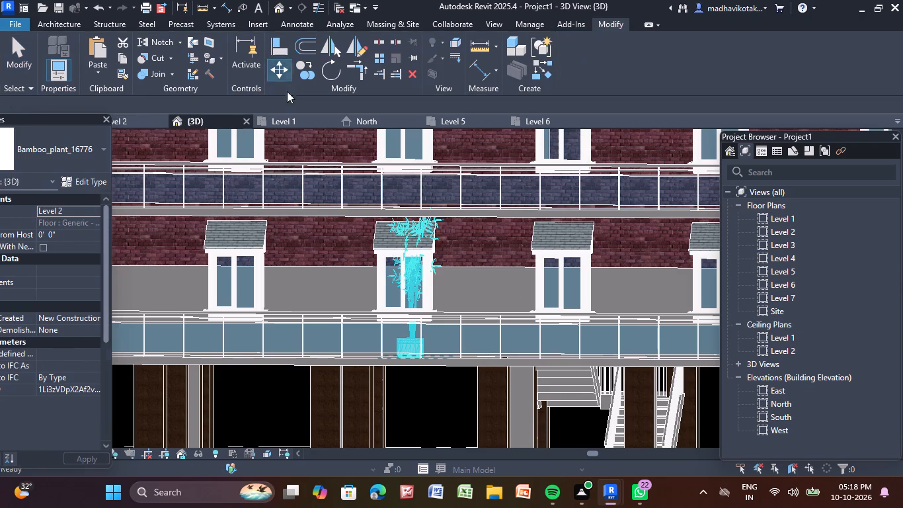
click(411, 282)
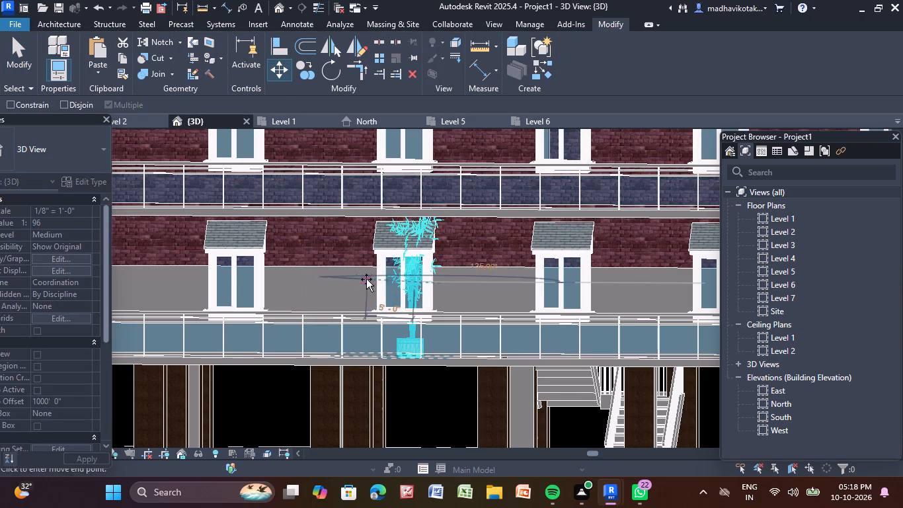
click(329, 287)
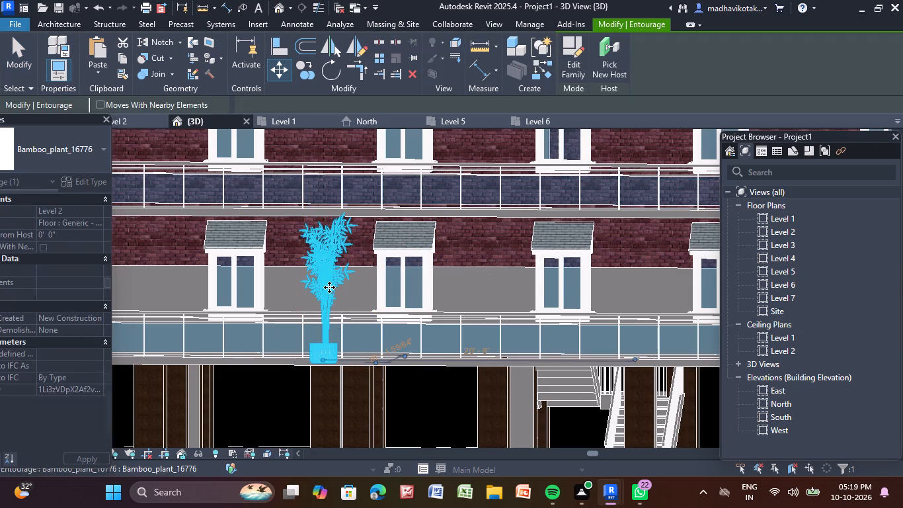
Move the third bamboo plant from the left end of the Level 2 balcony to the wall between the fifth and sixth windows.
key(Escape)
scroll(401, 252, down, 4)
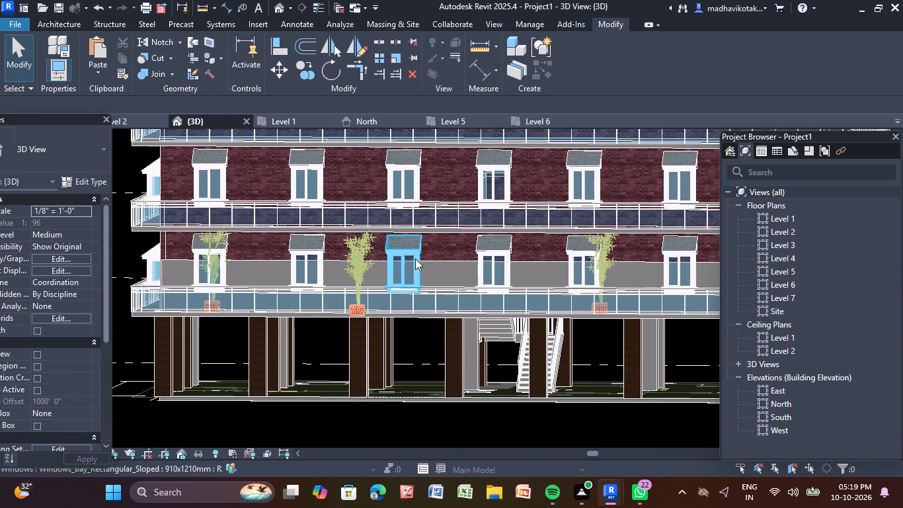
click(598, 255)
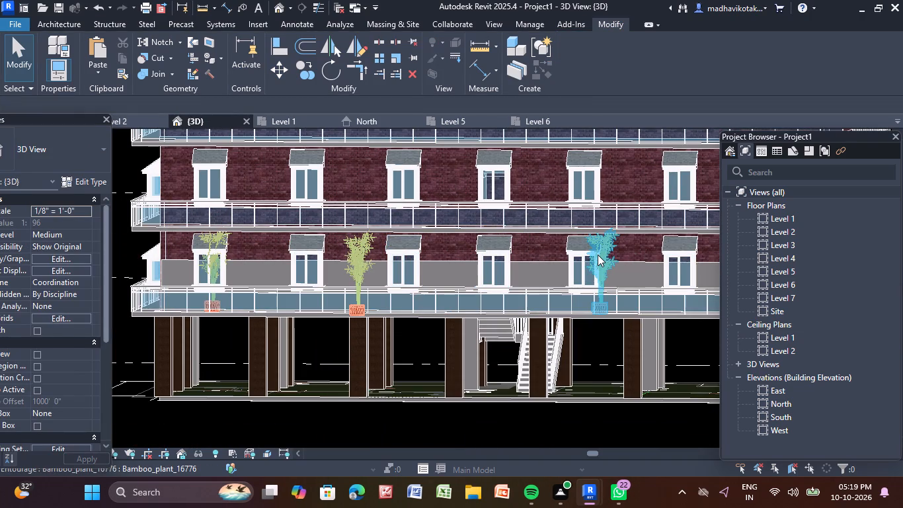
click(280, 64)
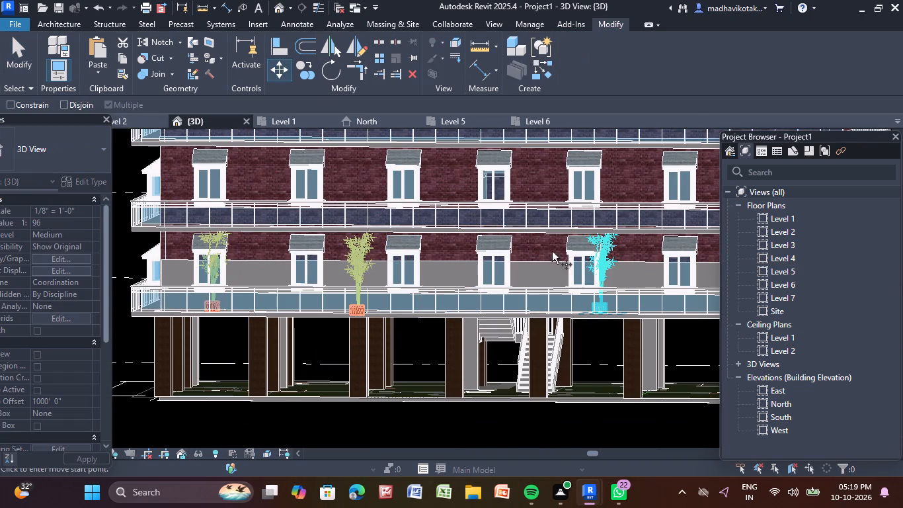
click(595, 265)
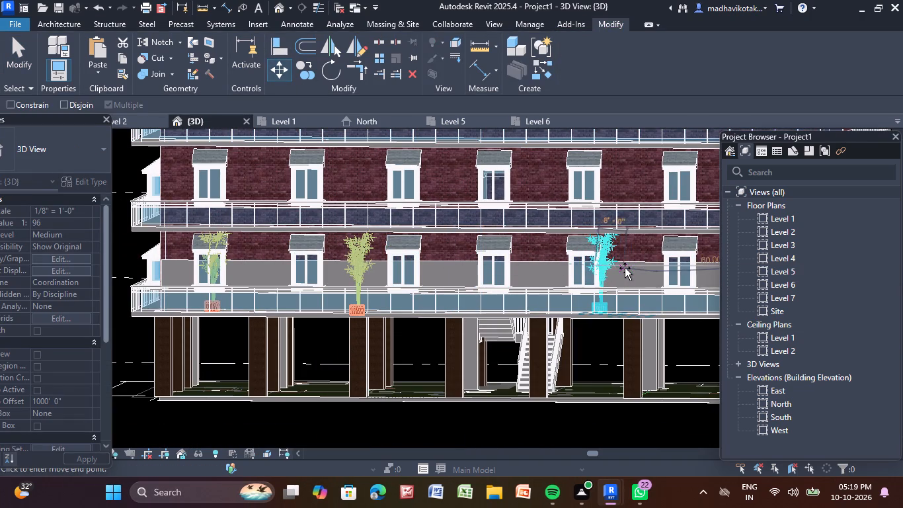
click(625, 268)
middle_drag(624, 268, 469, 247)
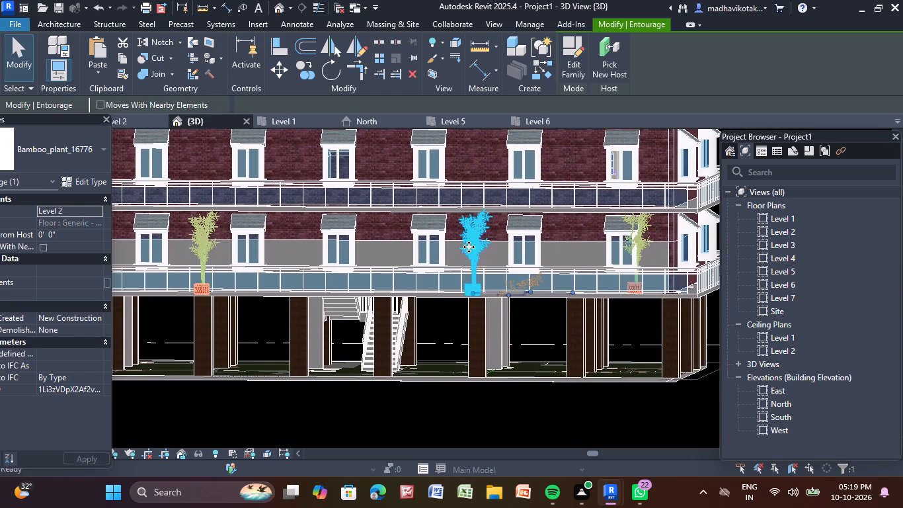
Move the rightmost bamboo plant on the Level 2 front balcony to the wall between the last window and the building corner.
click(639, 233)
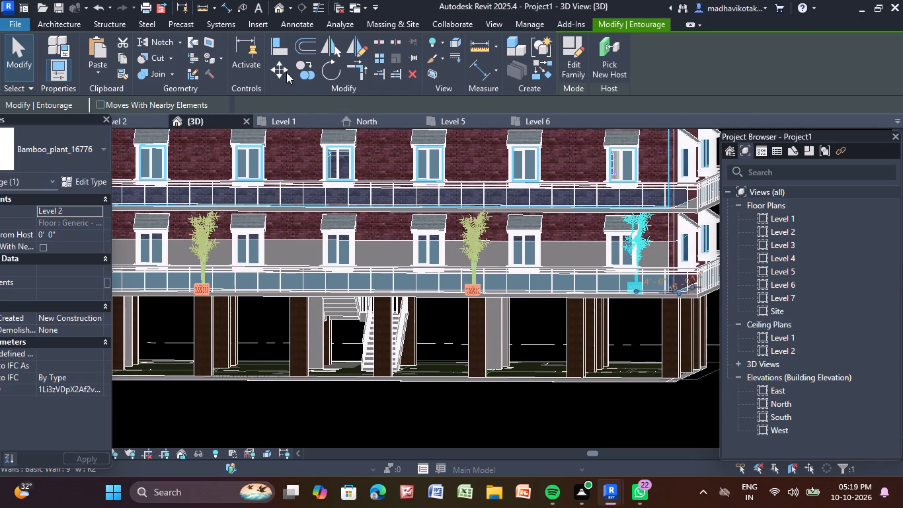
click(280, 67)
click(634, 243)
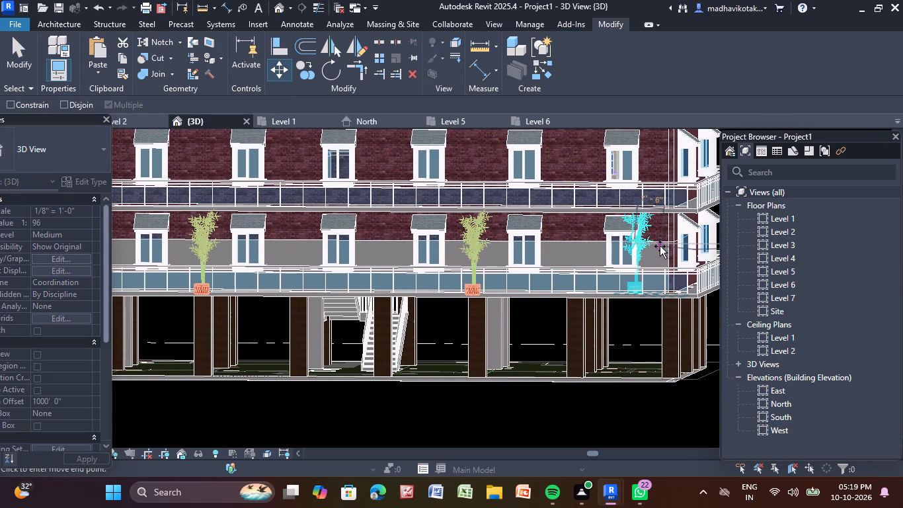
click(660, 246)
key(Escape)
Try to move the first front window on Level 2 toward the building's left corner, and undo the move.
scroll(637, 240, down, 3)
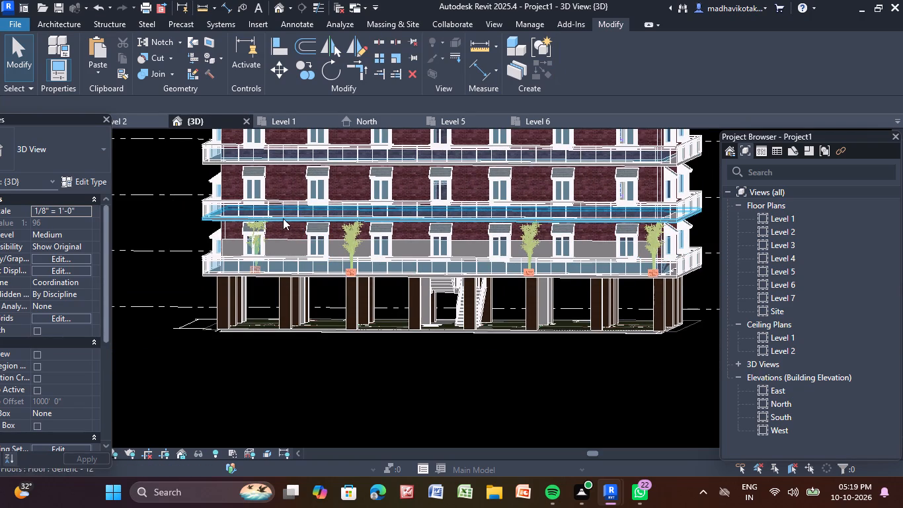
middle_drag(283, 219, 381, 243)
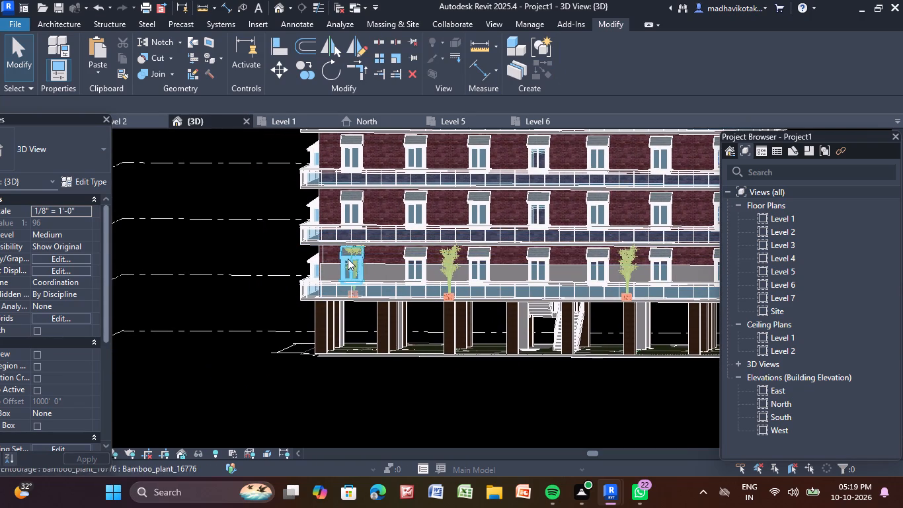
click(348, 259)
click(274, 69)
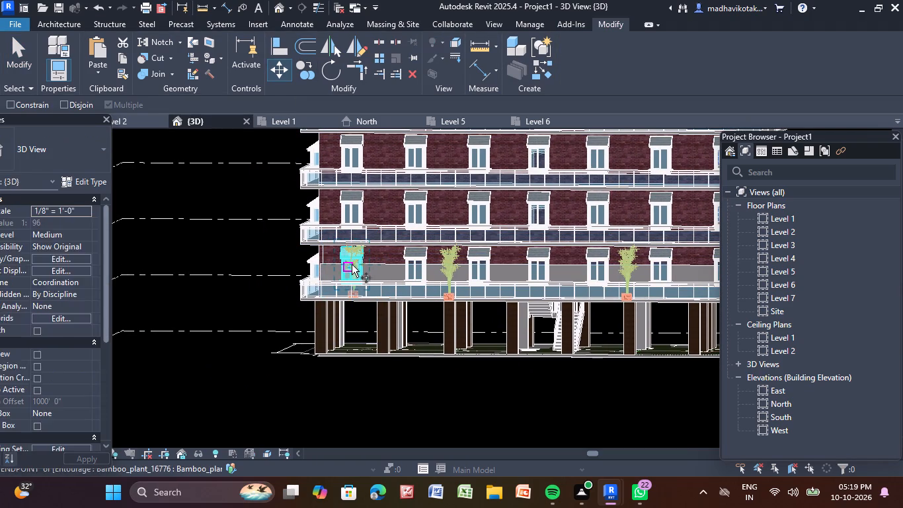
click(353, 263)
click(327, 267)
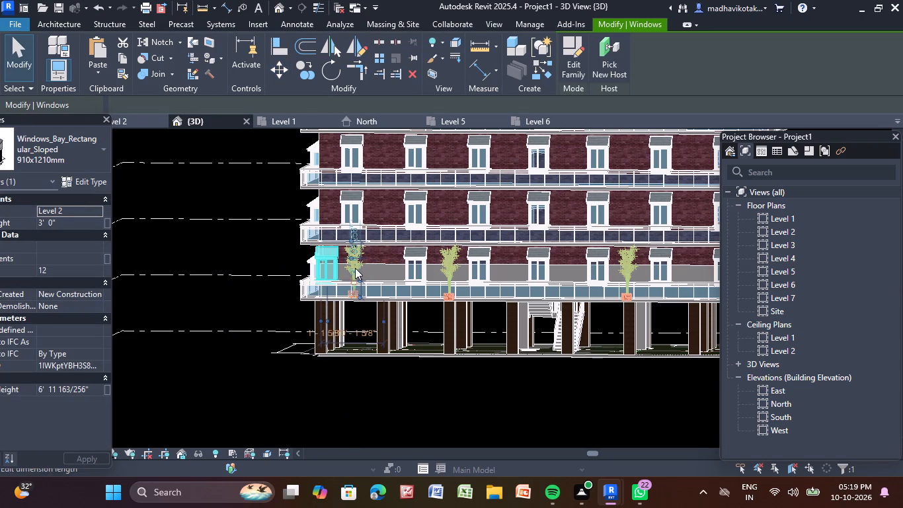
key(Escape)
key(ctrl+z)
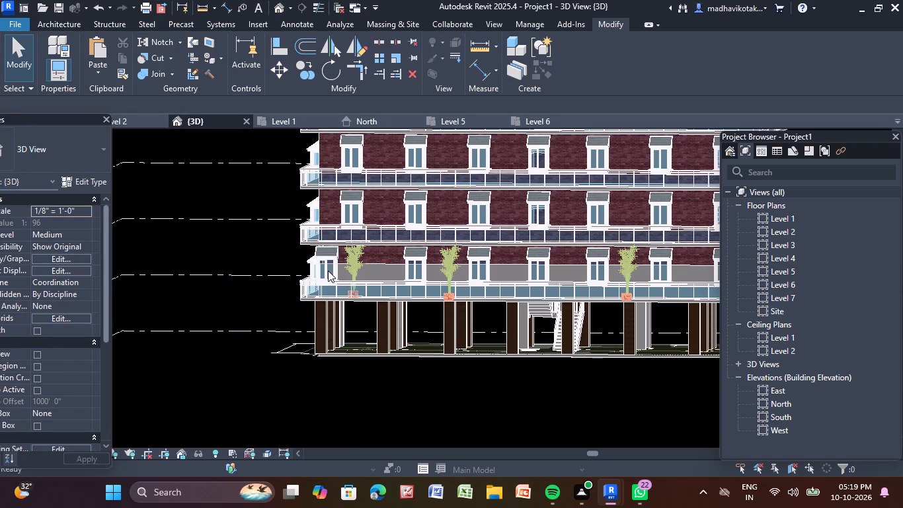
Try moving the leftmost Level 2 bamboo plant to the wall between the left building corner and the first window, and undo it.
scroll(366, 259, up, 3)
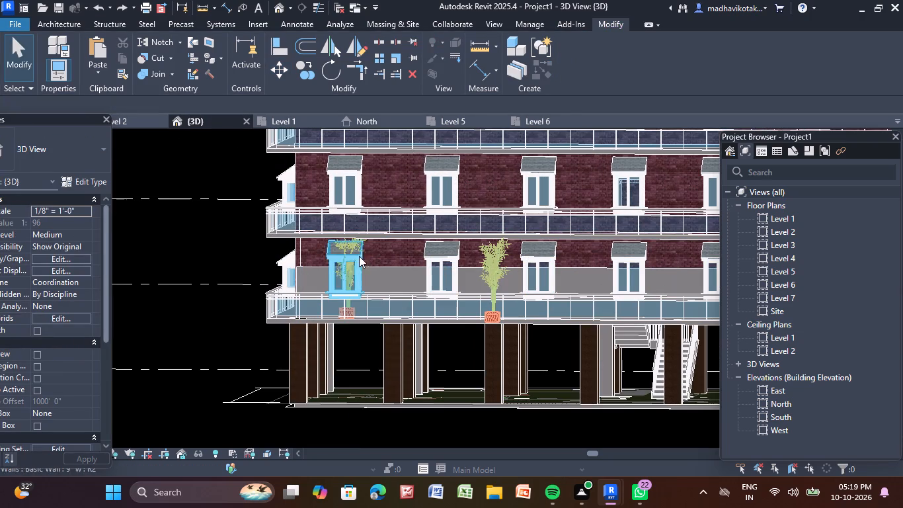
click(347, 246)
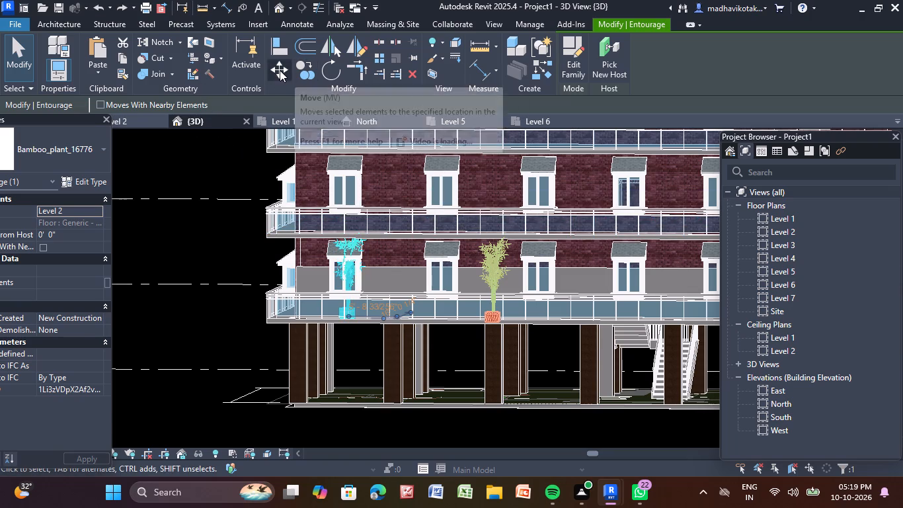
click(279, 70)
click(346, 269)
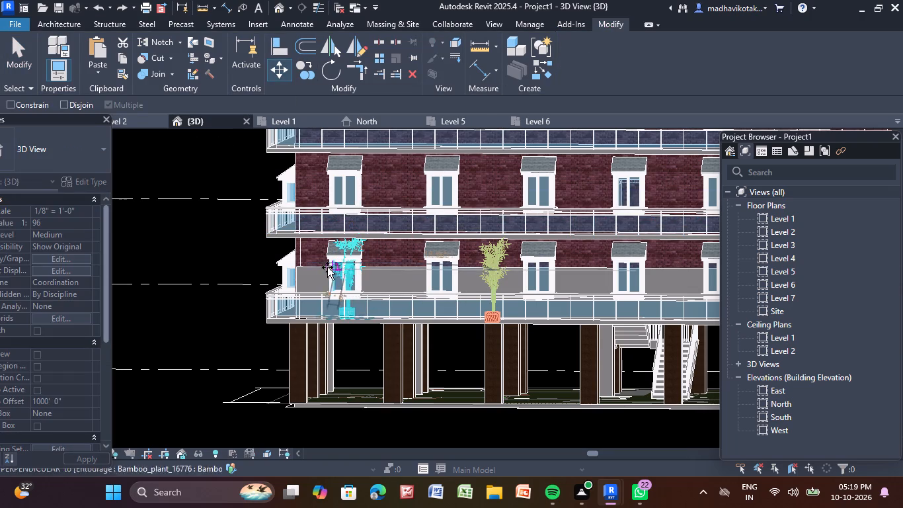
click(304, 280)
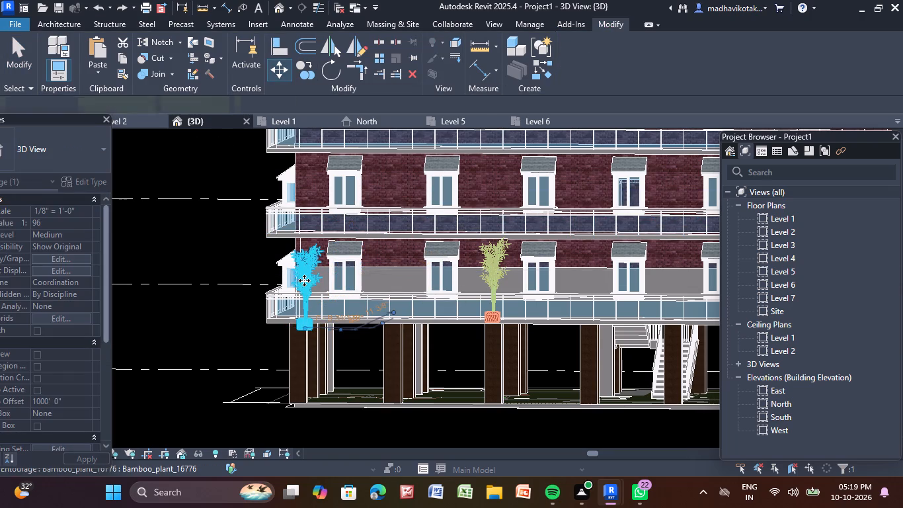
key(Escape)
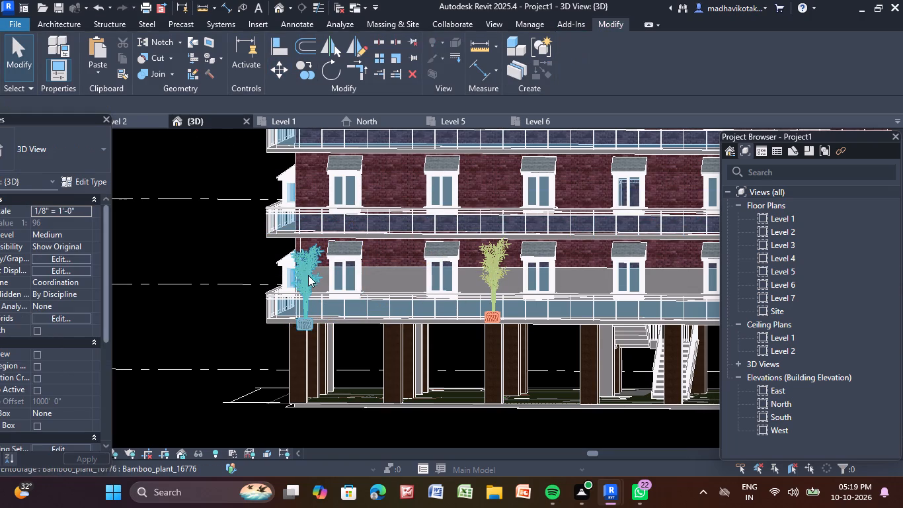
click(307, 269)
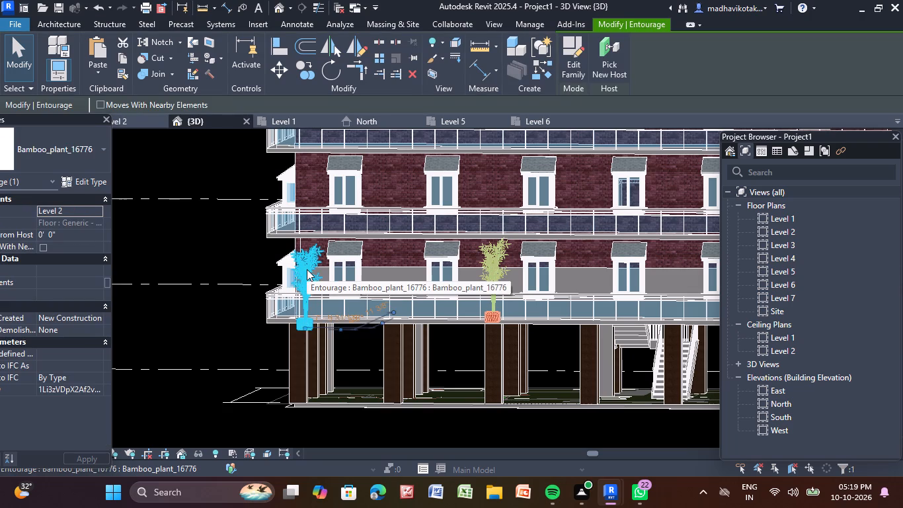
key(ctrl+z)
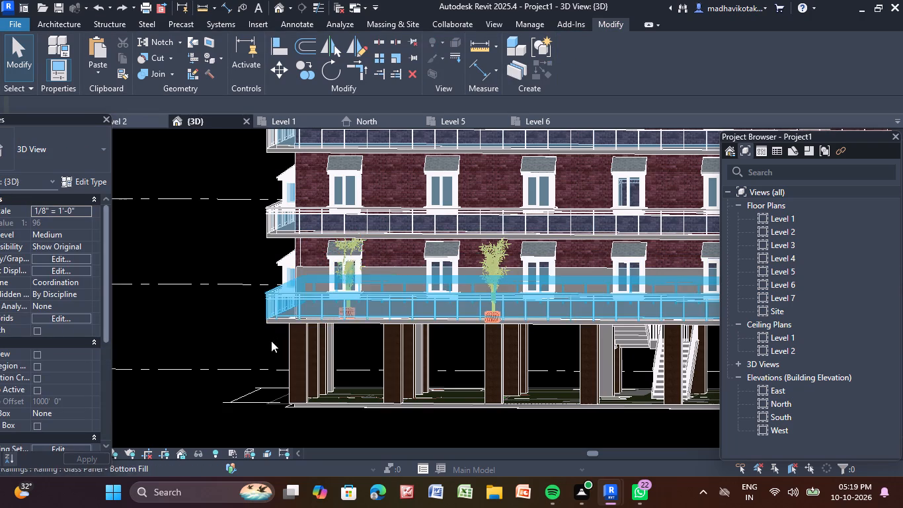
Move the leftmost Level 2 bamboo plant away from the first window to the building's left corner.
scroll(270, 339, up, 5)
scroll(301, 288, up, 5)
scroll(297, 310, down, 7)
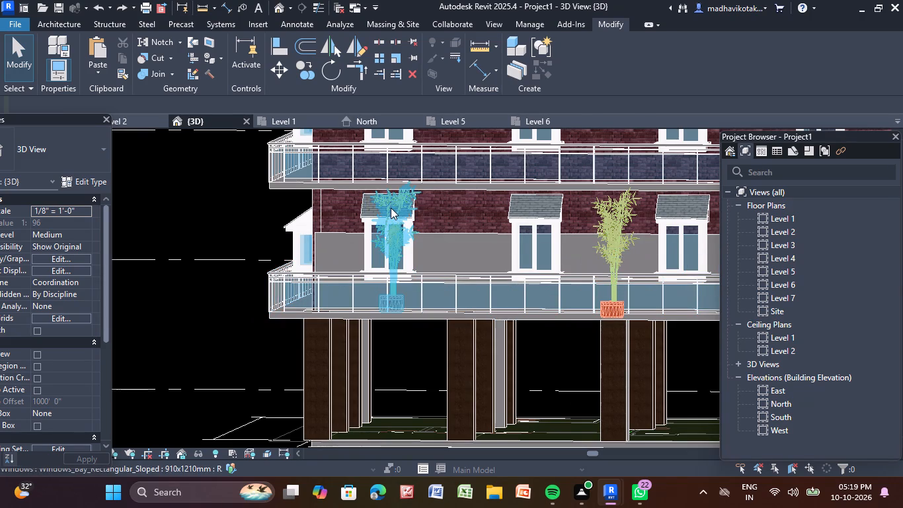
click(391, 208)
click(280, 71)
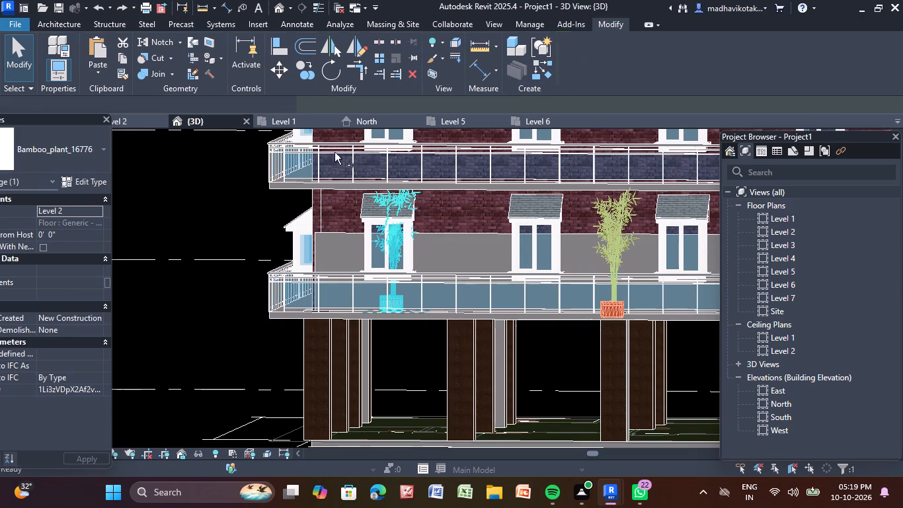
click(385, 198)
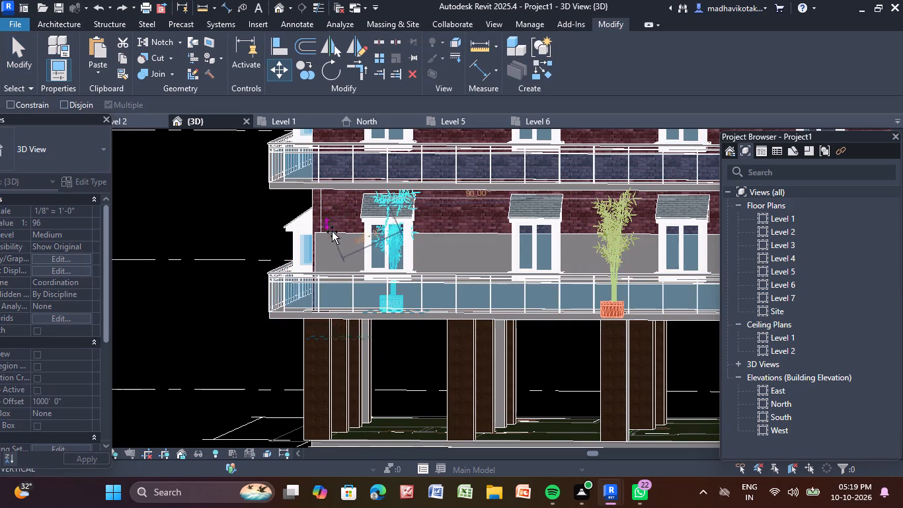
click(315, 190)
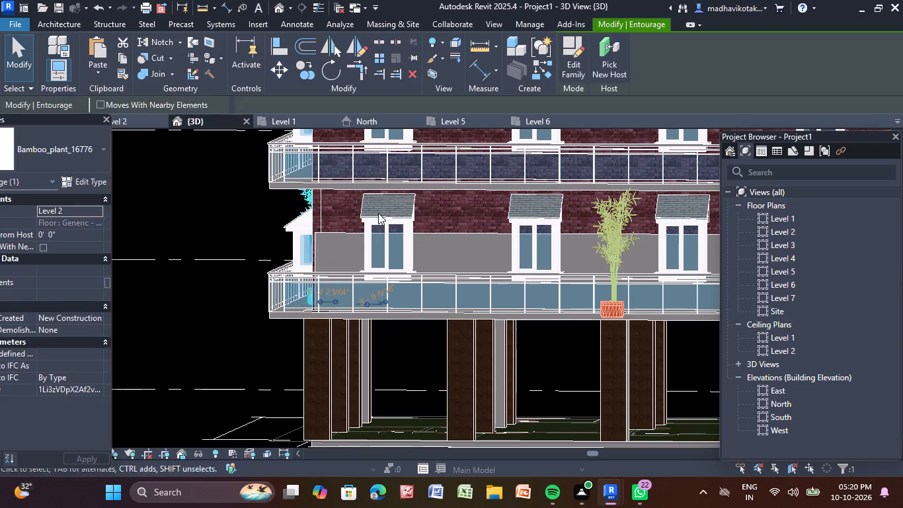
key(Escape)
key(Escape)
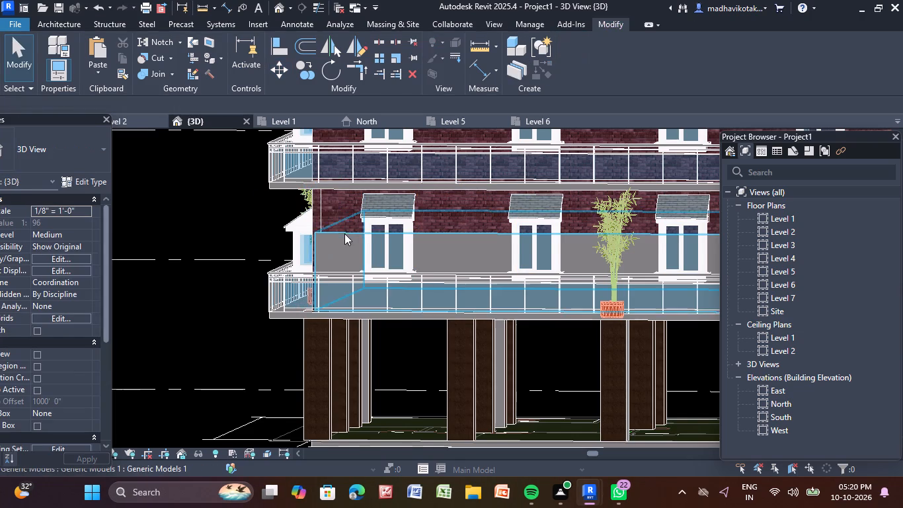
Delete the bamboo plant standing on the side balcony near the building's left corner on Level 2.
scroll(348, 235, down, 3)
scroll(433, 243, down, 4)
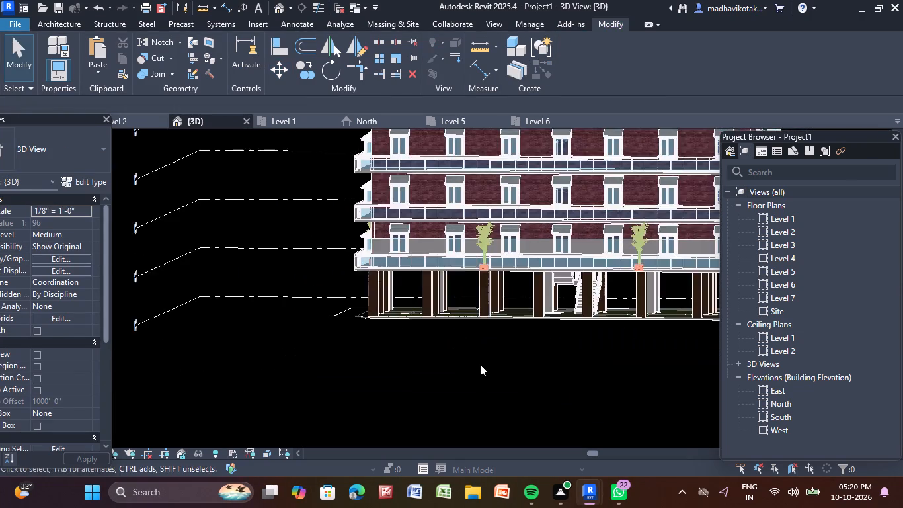
scroll(481, 364, down, 3)
middle_click(481, 365)
scroll(479, 365, up, 1)
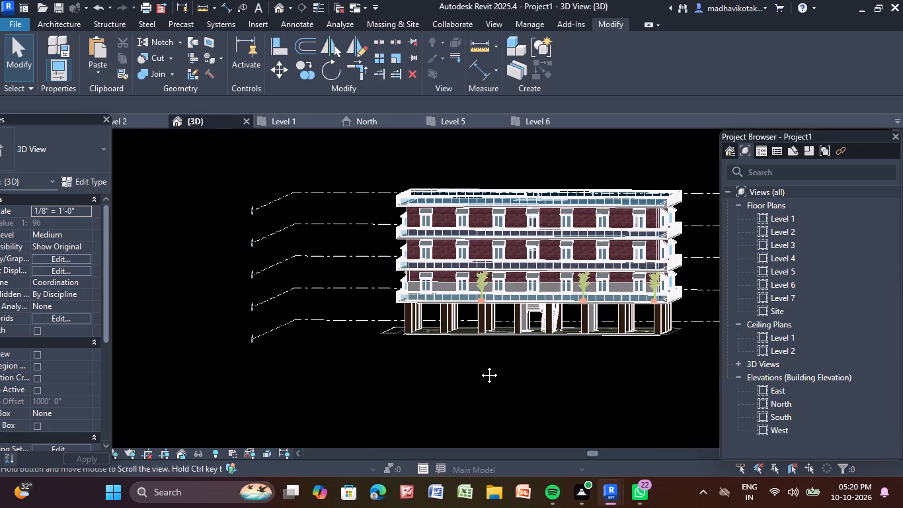
scroll(479, 365, up, 2)
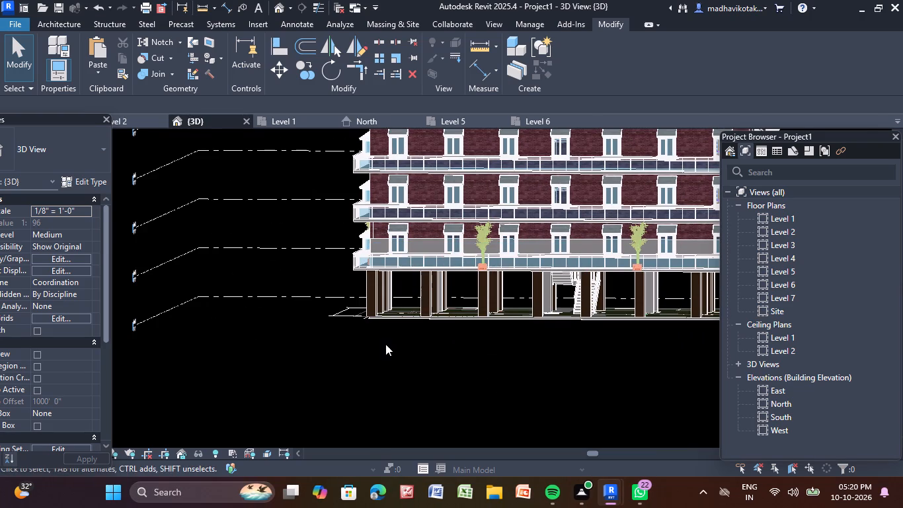
shift+middle_drag(385, 344, 456, 383)
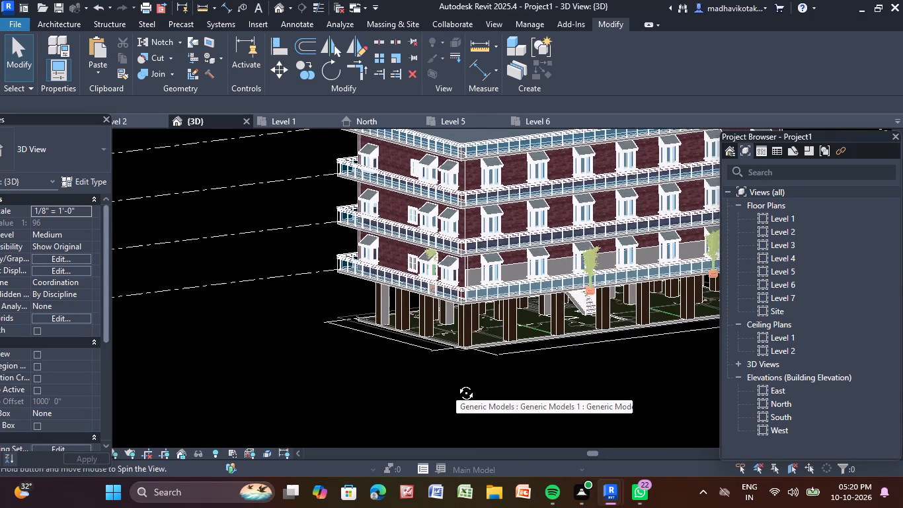
shift+middle_drag(456, 383, 470, 404)
click(453, 270)
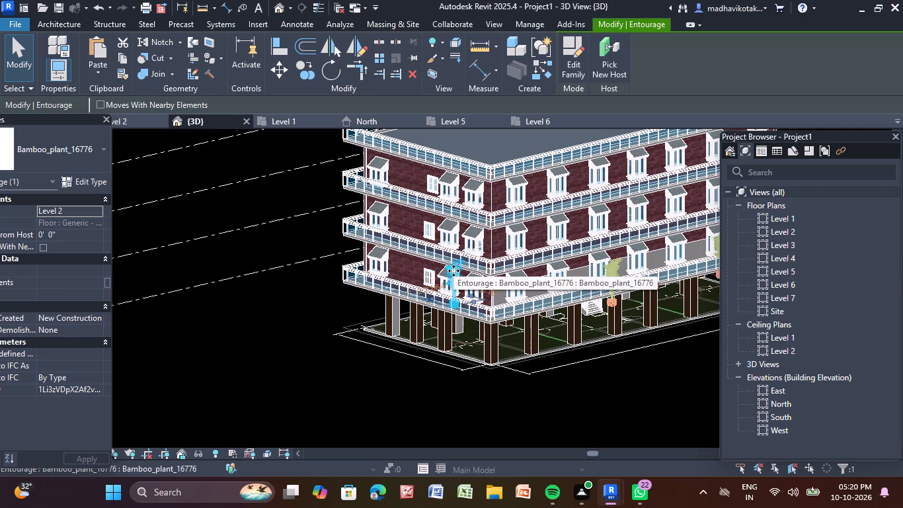
key(Delete)
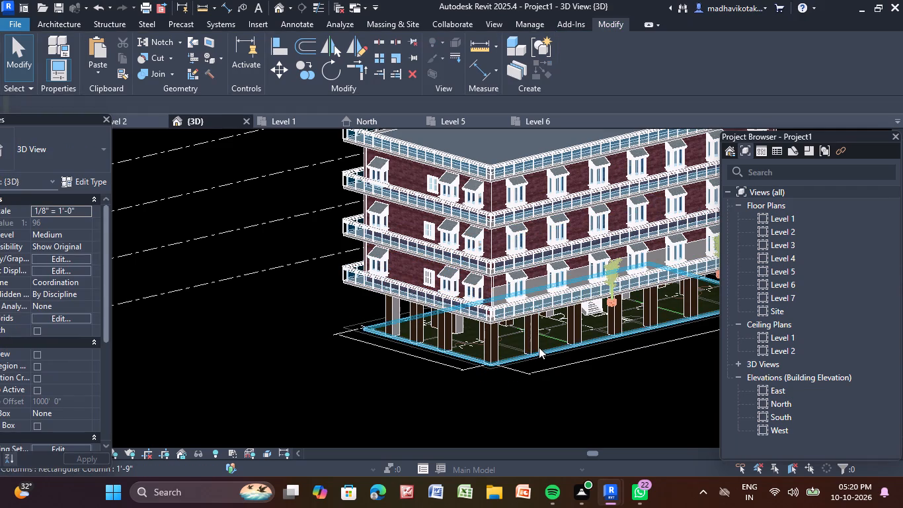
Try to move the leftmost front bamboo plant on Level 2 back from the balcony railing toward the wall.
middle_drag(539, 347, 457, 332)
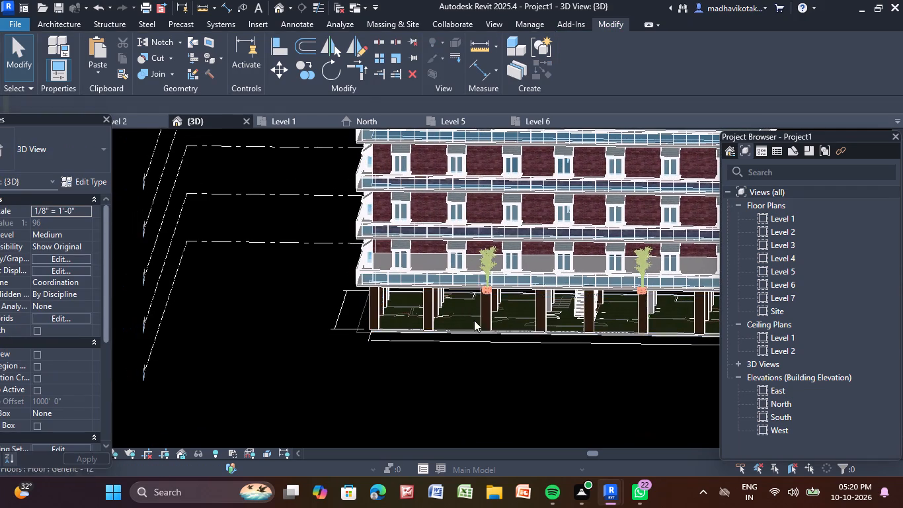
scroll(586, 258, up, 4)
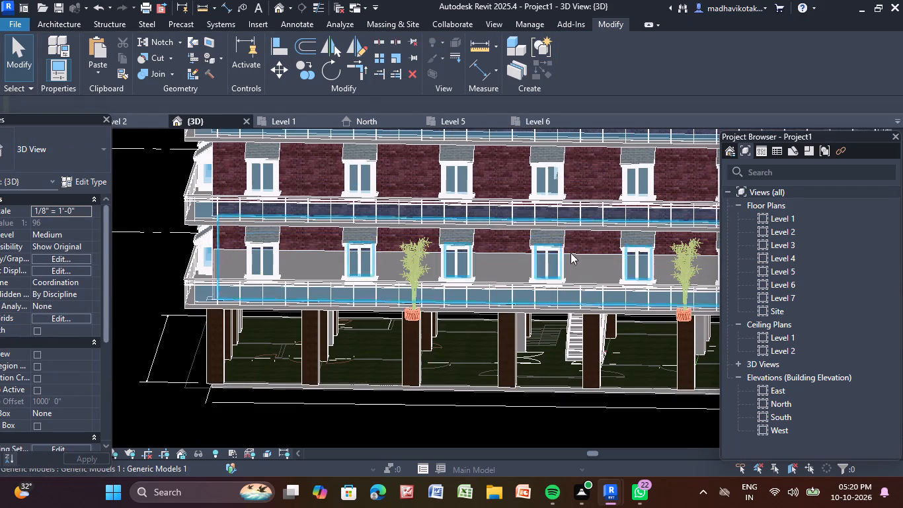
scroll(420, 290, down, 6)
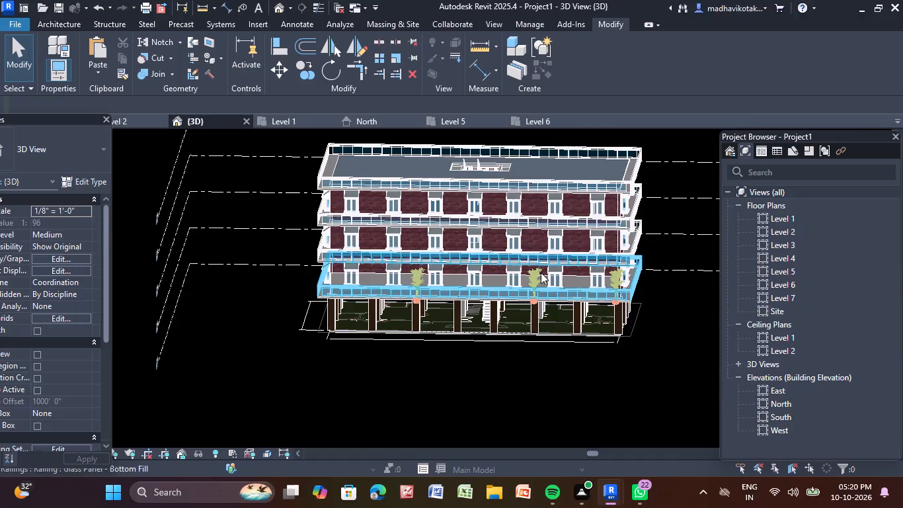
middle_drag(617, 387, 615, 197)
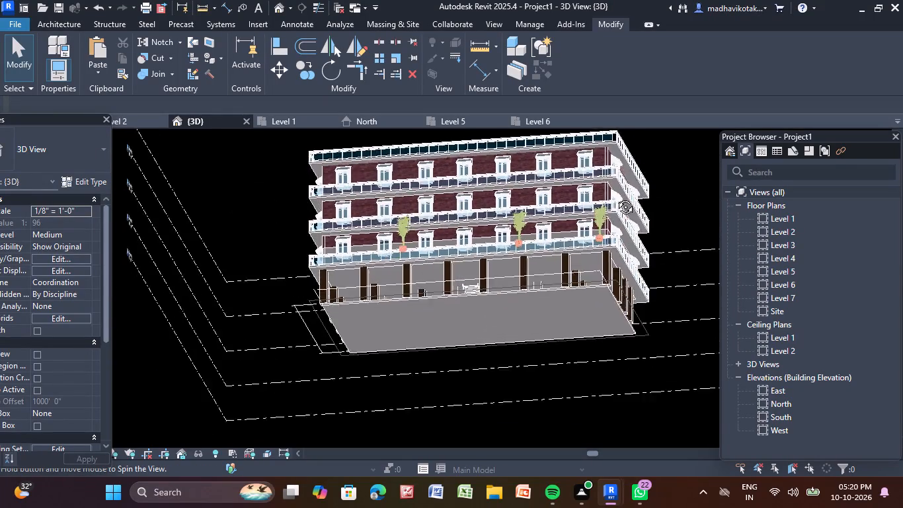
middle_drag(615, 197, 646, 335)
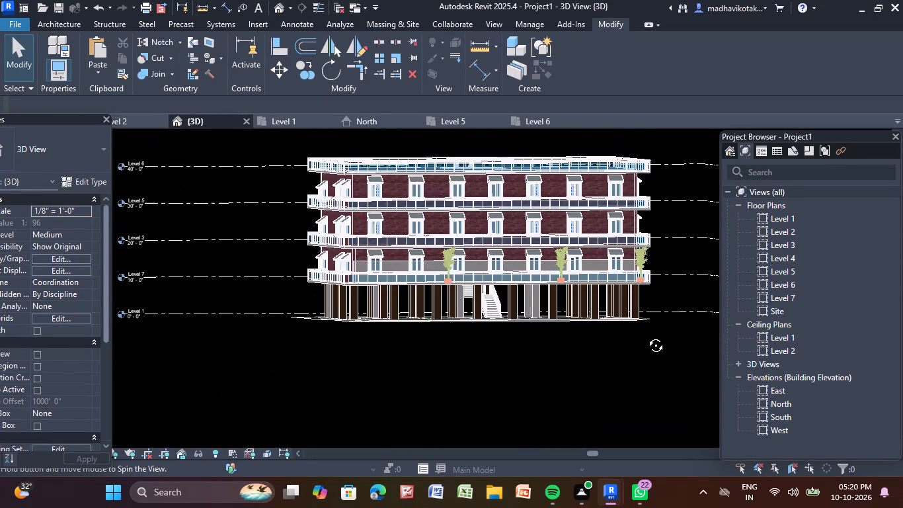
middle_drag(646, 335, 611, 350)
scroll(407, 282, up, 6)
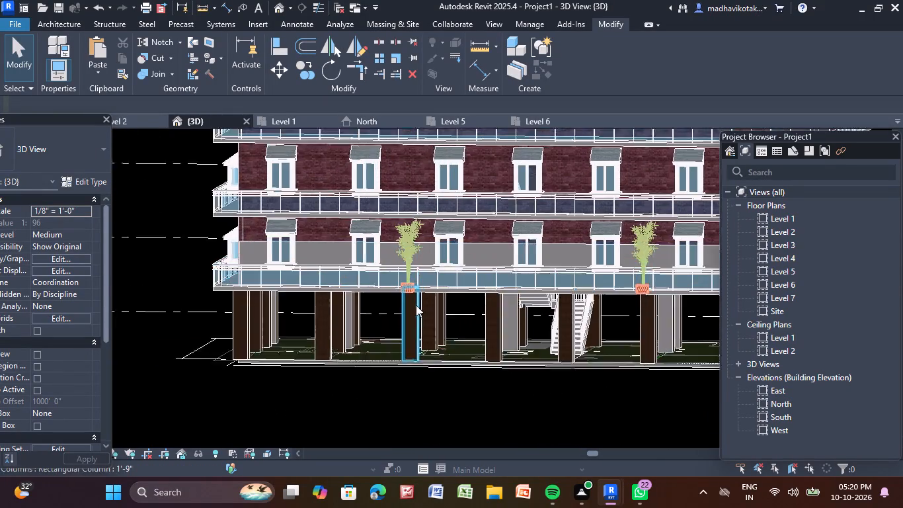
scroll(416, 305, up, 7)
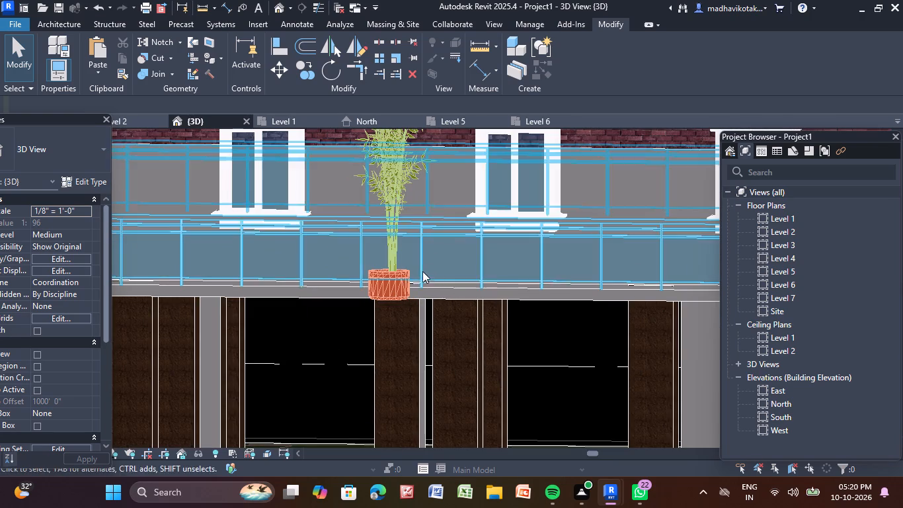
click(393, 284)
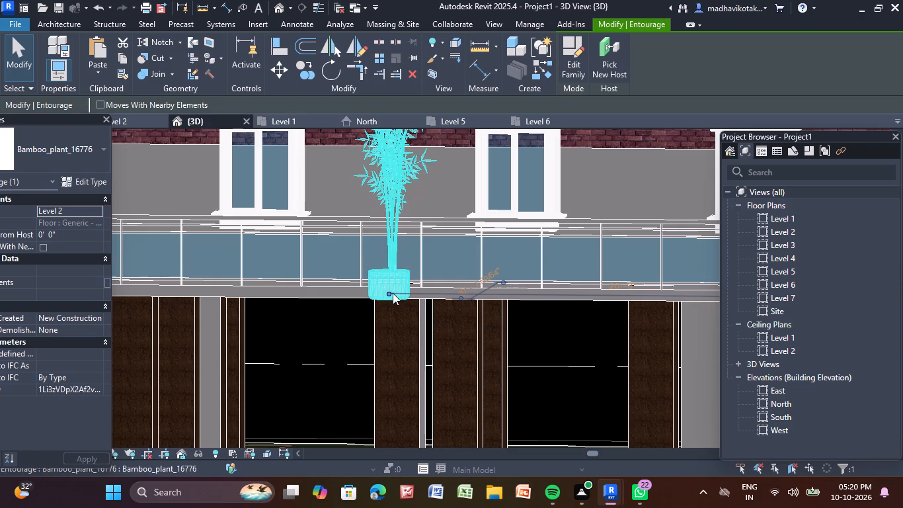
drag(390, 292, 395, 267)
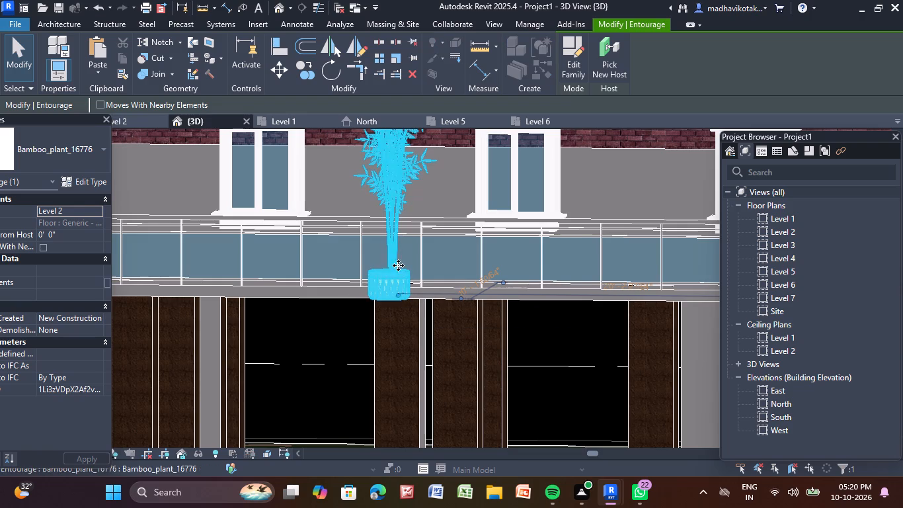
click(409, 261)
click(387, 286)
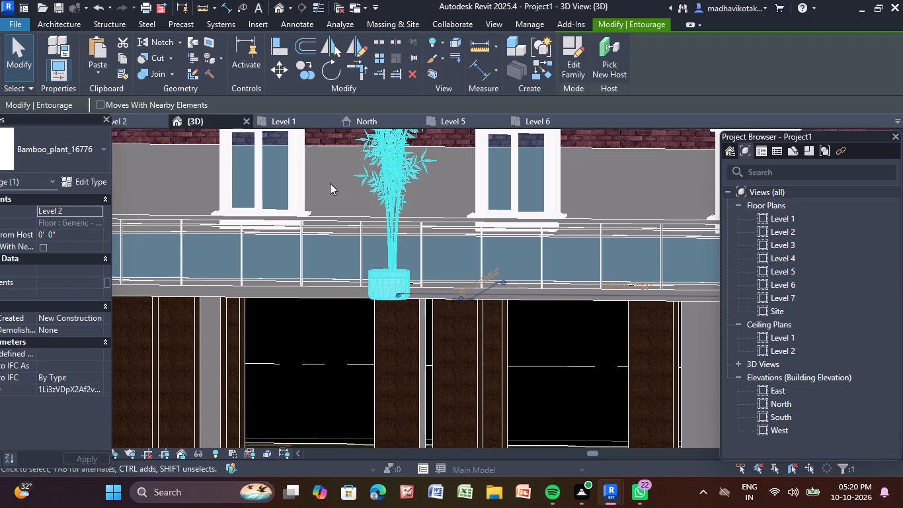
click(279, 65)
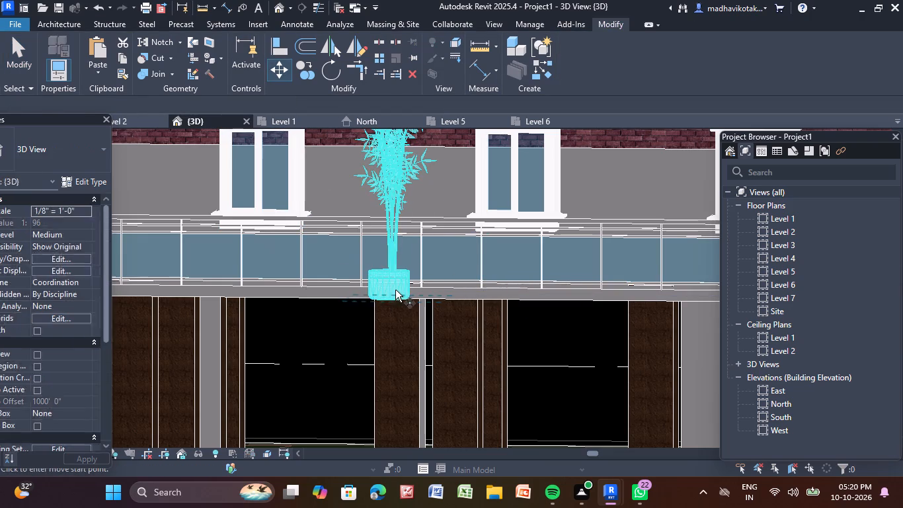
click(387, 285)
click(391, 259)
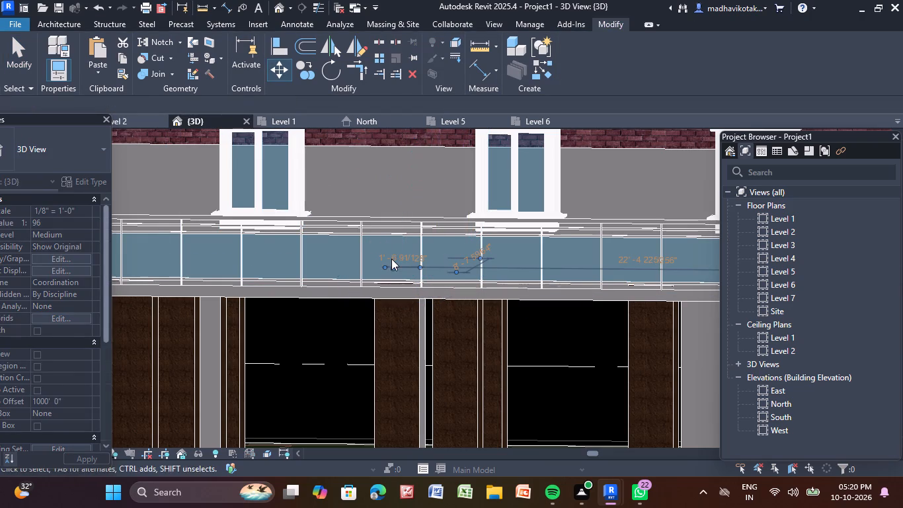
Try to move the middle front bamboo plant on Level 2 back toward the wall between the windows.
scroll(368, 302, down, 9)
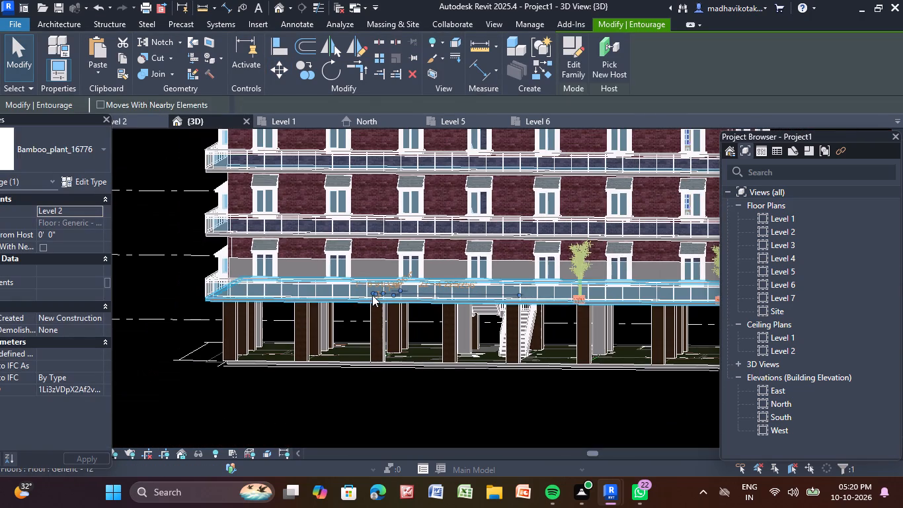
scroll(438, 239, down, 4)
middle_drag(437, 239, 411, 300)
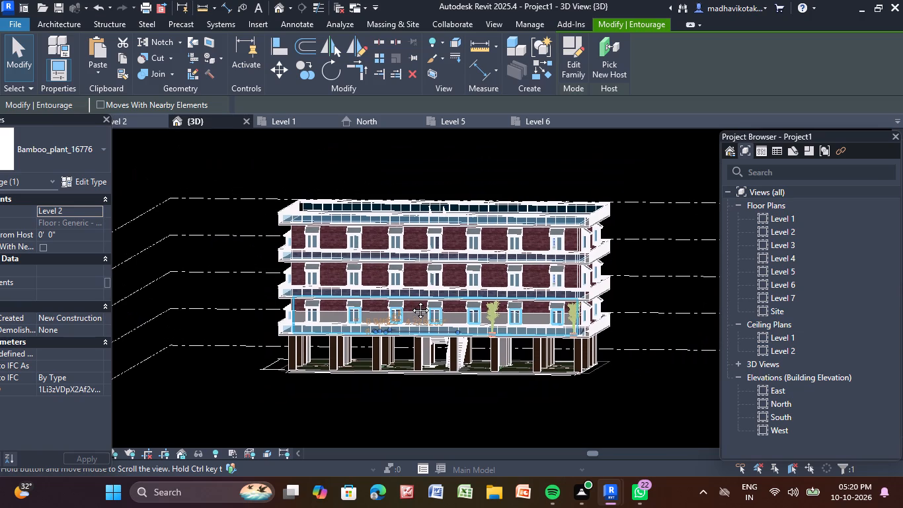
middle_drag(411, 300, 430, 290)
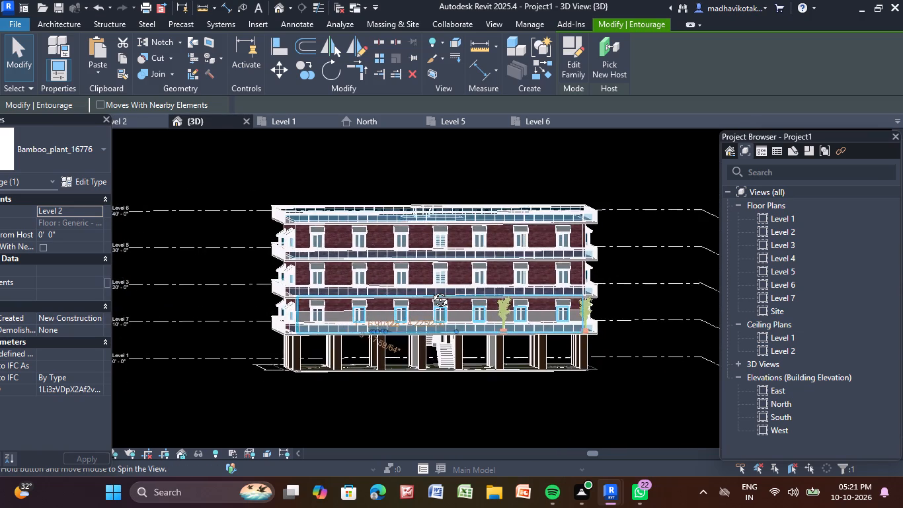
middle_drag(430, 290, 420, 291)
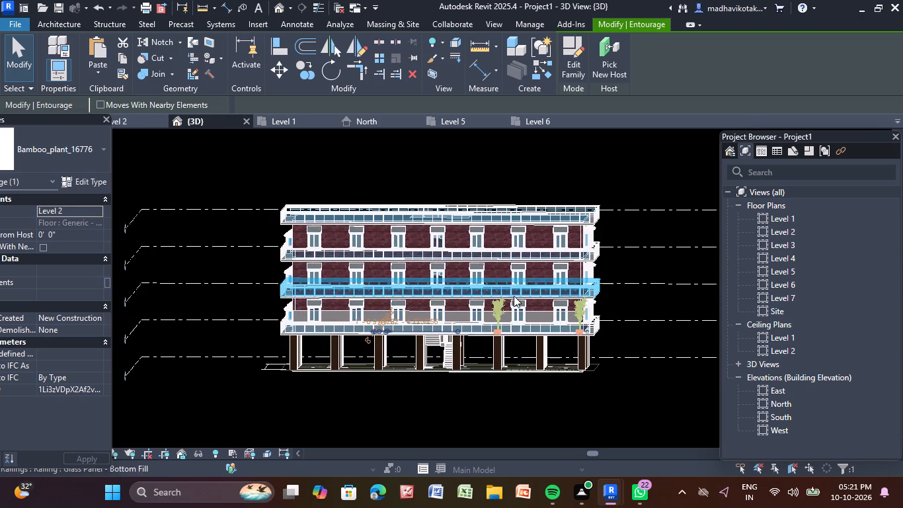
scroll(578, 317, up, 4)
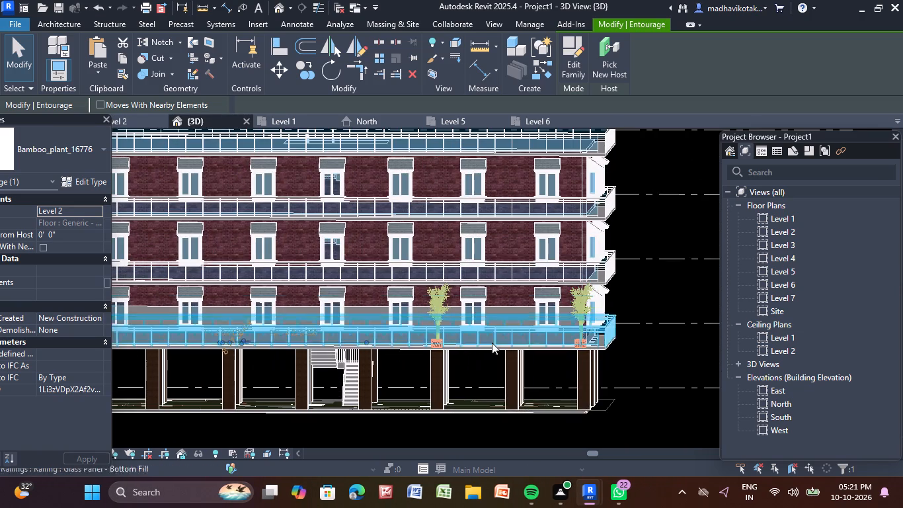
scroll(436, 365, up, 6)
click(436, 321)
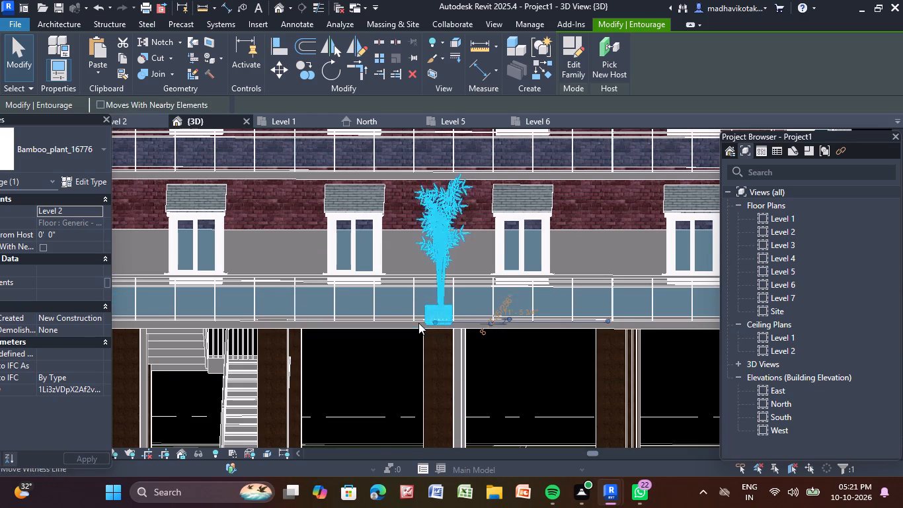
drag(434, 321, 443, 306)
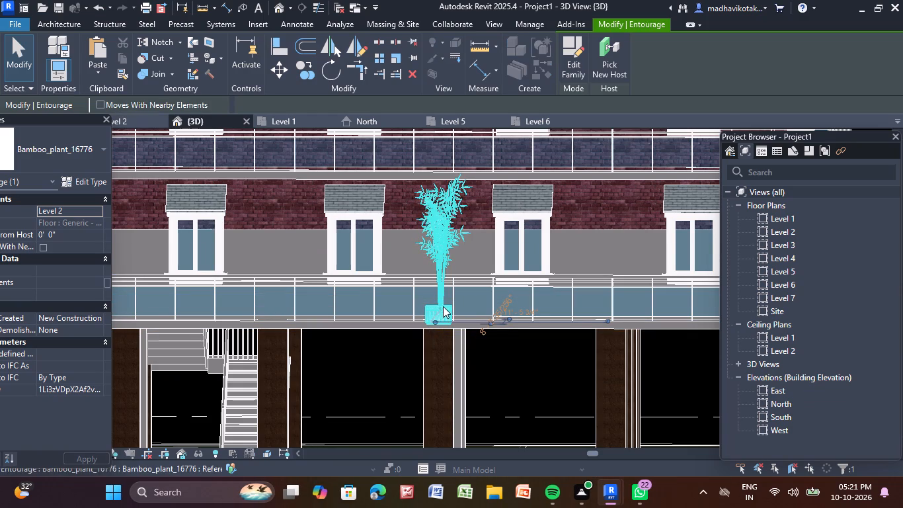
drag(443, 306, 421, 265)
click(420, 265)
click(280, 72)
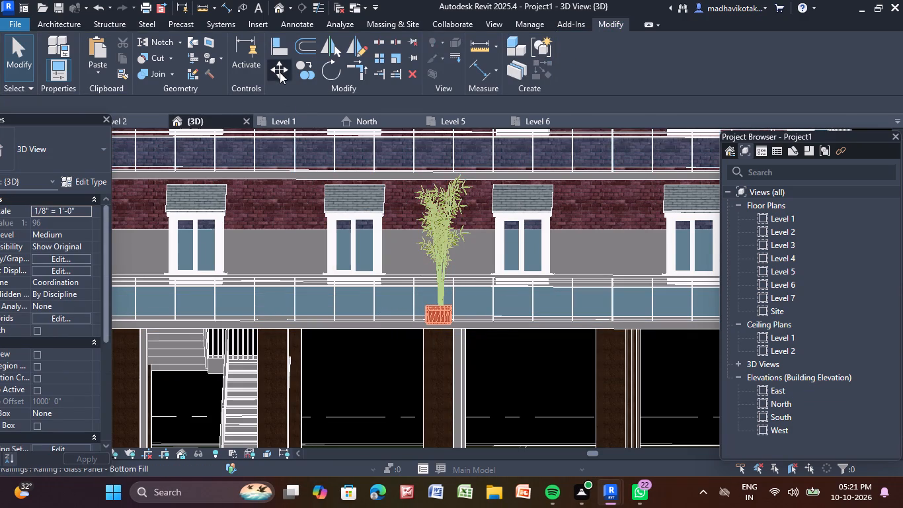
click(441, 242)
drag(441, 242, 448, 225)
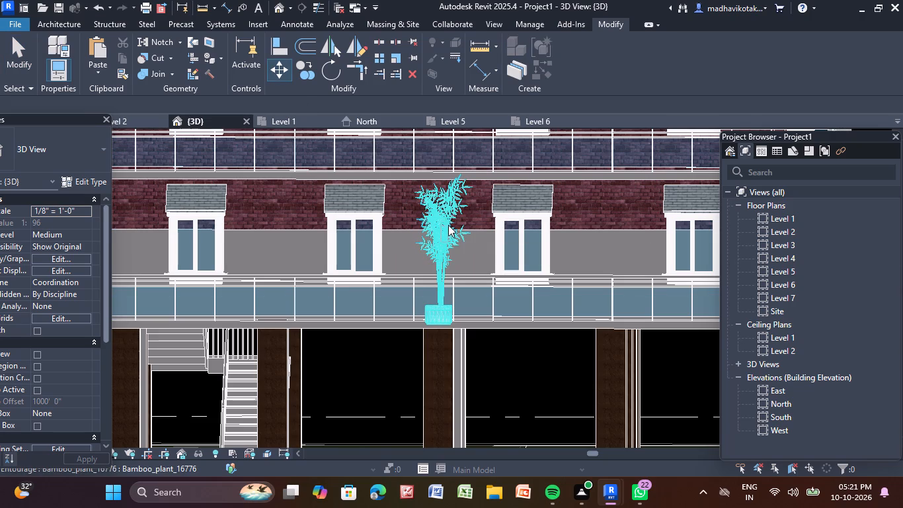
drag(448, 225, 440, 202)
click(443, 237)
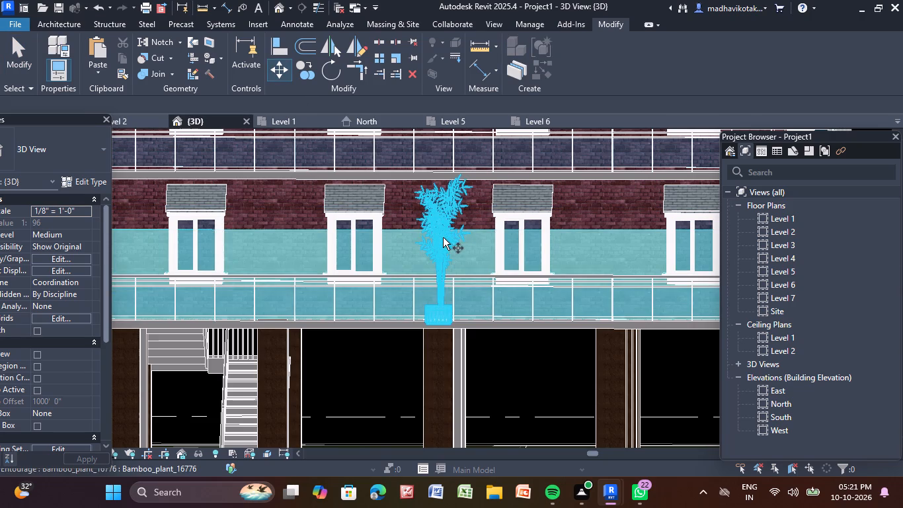
Cancel the Move command and undo the recent bamboo plant edits, including the deletion of the side balcony plant.
key(Escape)
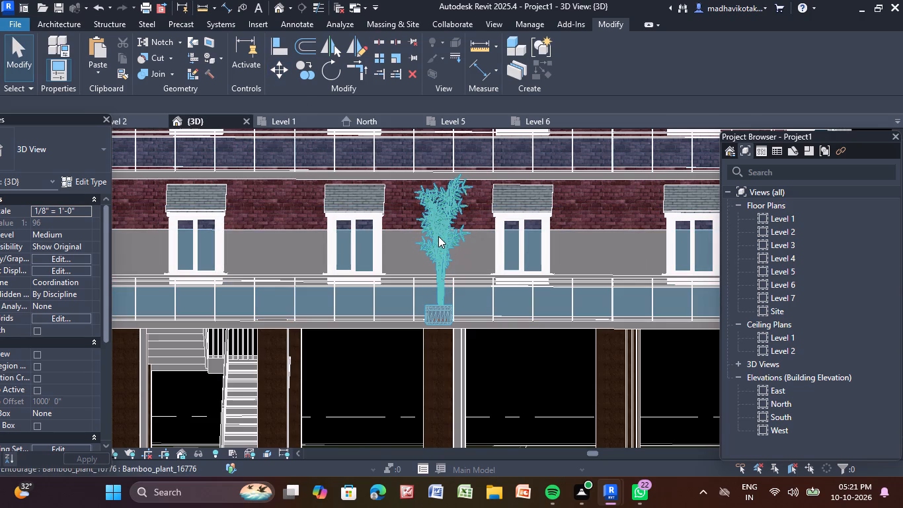
key(Escape)
key(ctrl+z)
text(zzz)
key(ctrl+z)
Delete the middle and leftmost bamboo plants on the Level 2 front balcony.
scroll(430, 245, down, 3)
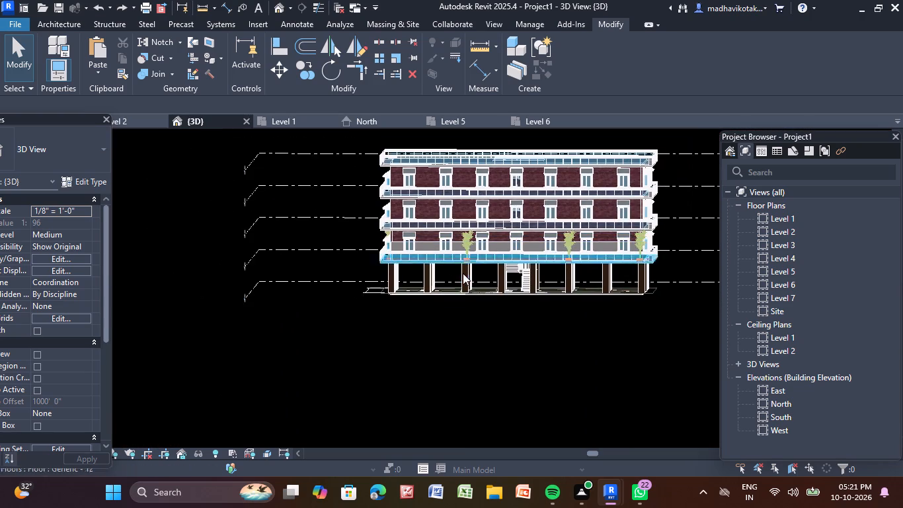
scroll(466, 275, up, 2)
scroll(468, 275, down, 1)
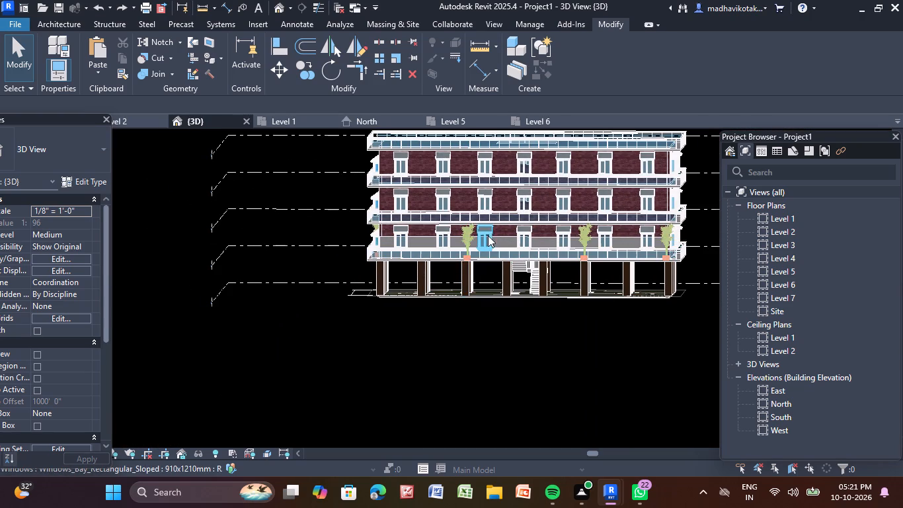
scroll(498, 224, up, 3)
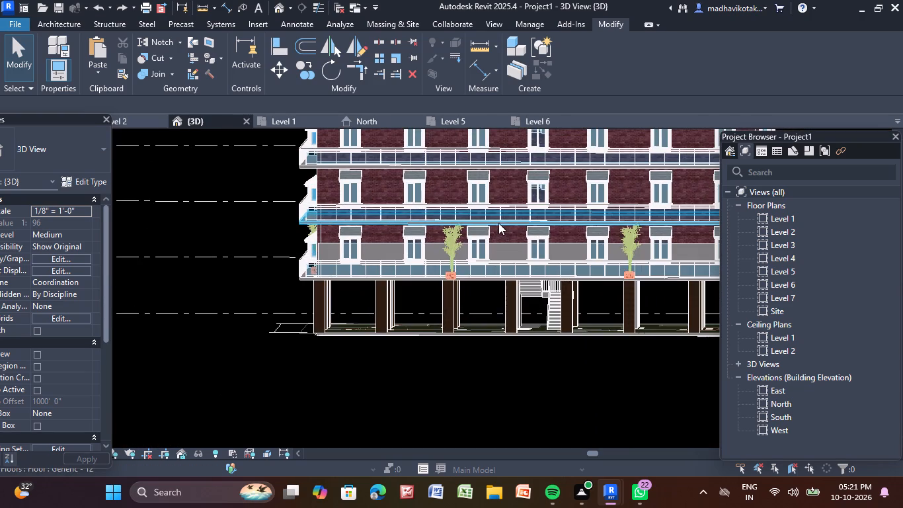
click(626, 244)
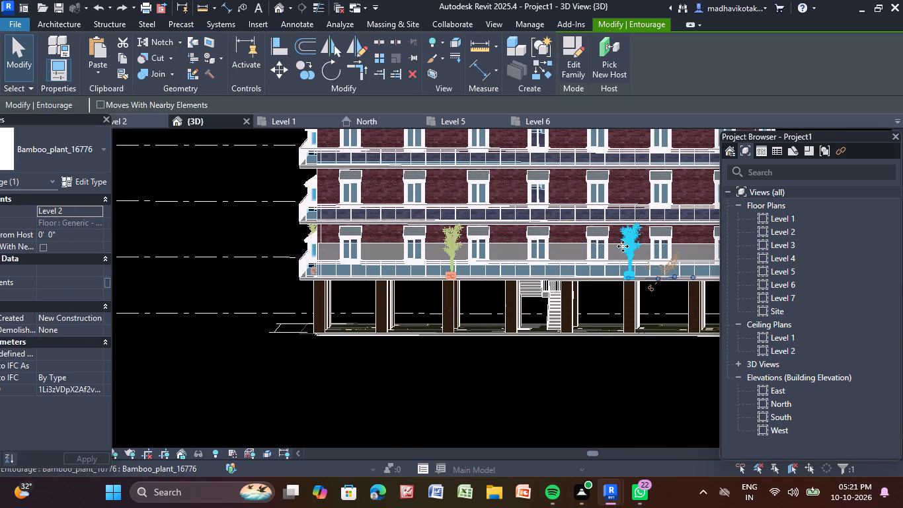
scroll(611, 248, right, 1)
scroll(611, 248, left, 1)
key(Delete)
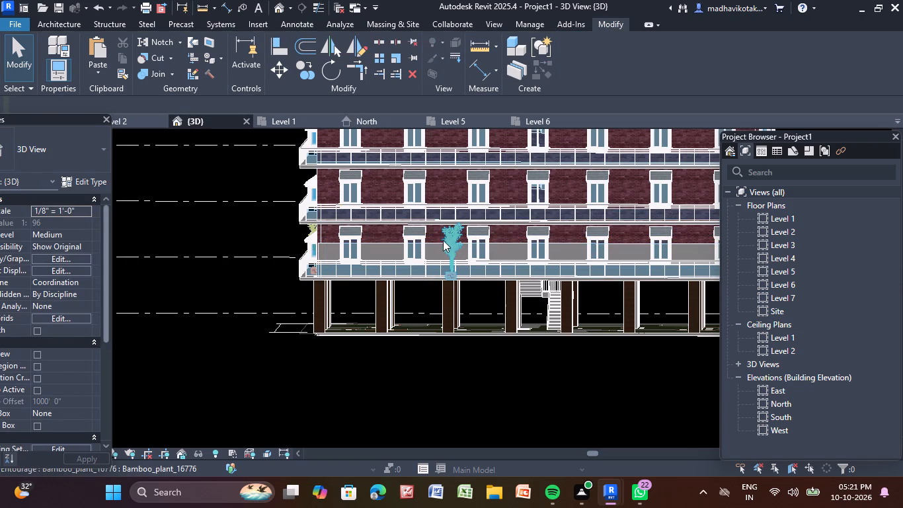
click(448, 240)
key(Delete)
Delete the remaining bamboo plant near the building's right corner on the Level 2 front balcony.
scroll(448, 244, down, 3)
middle_drag(448, 244, 364, 253)
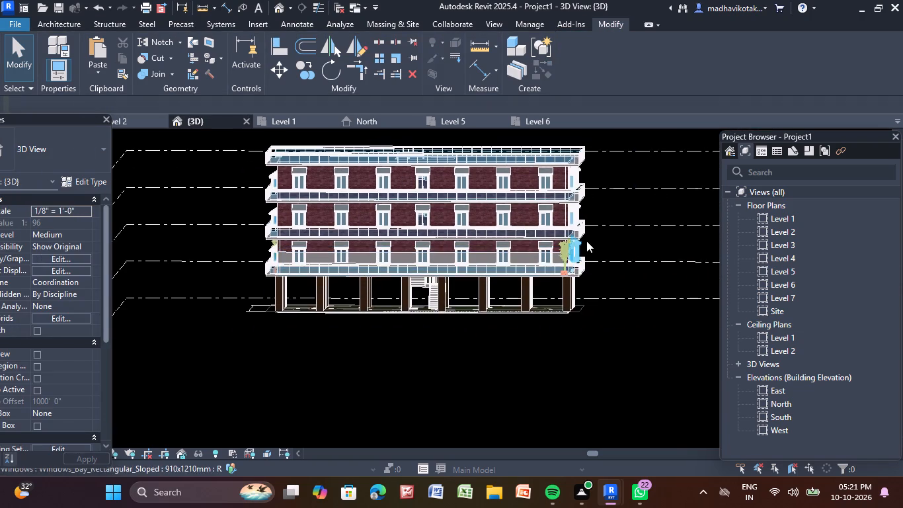
scroll(586, 241, up, 4)
drag(561, 255, 545, 265)
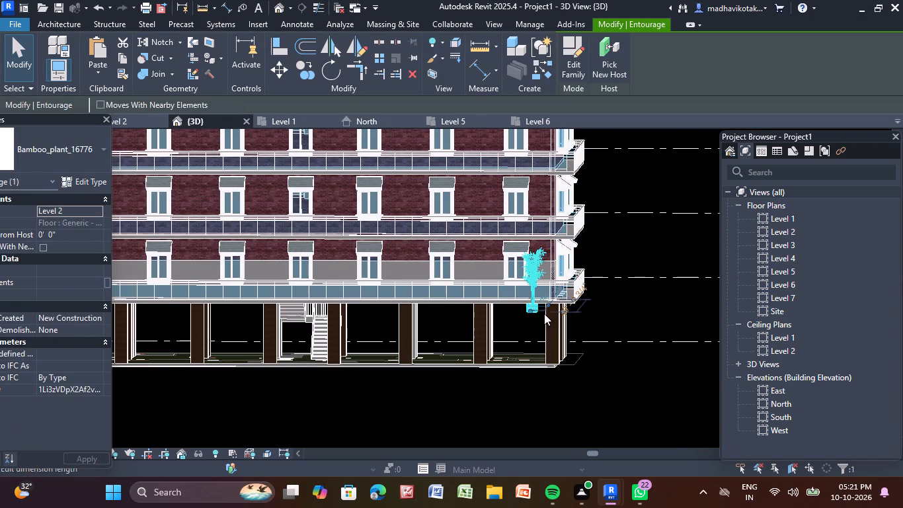
scroll(540, 263, up, 4)
key(Delete)
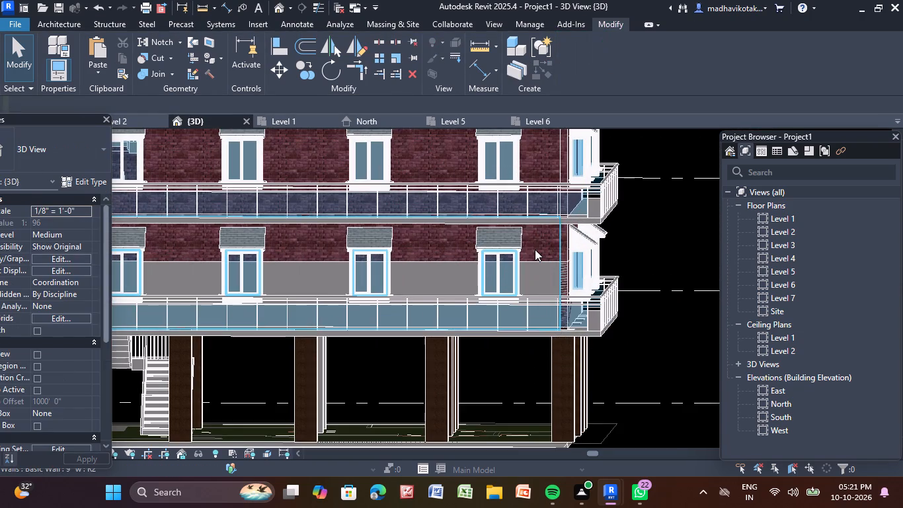
In the Level 2 plan, copy the side balcony bamboo plant about 12' - 6" to the front-left balcony corner.
scroll(485, 272, down, 4)
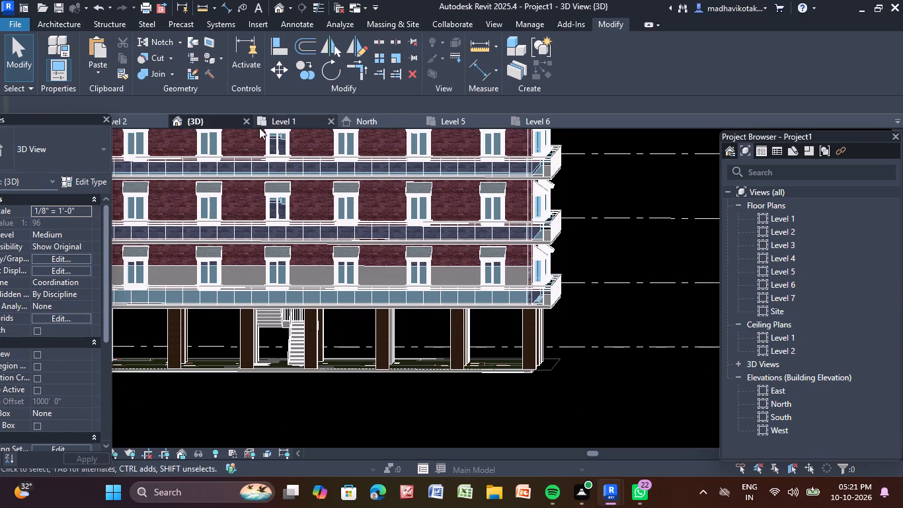
click(140, 118)
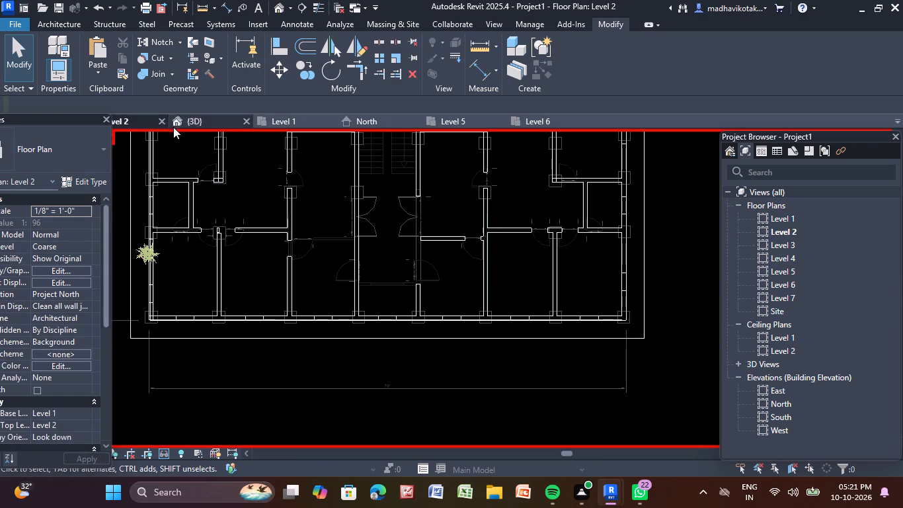
click(145, 251)
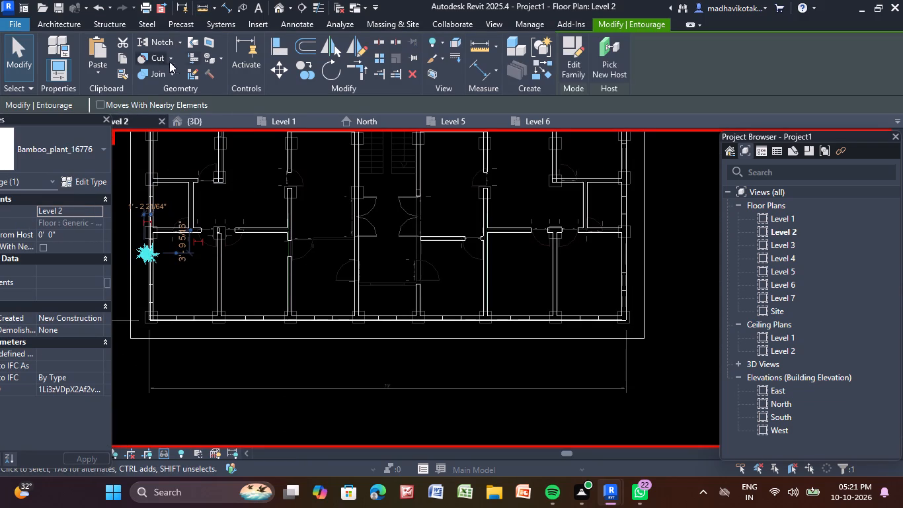
click(306, 79)
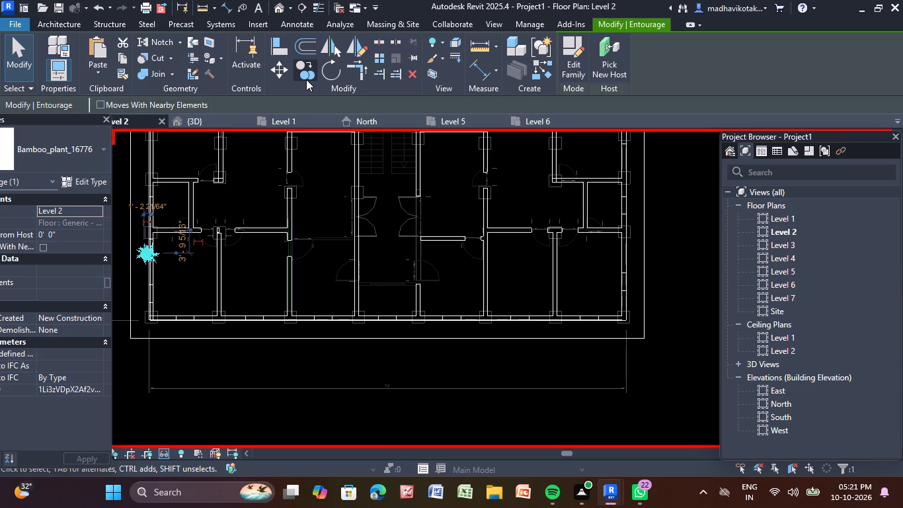
click(149, 255)
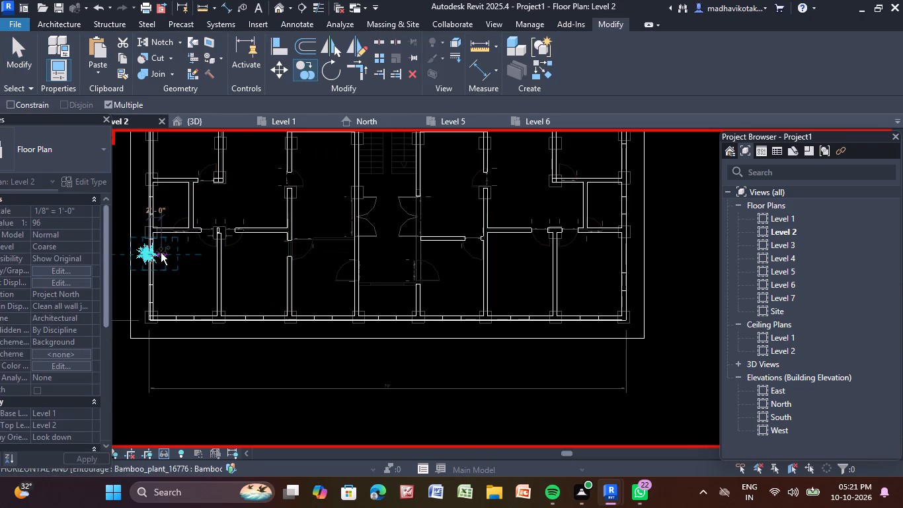
scroll(177, 331, up, 5)
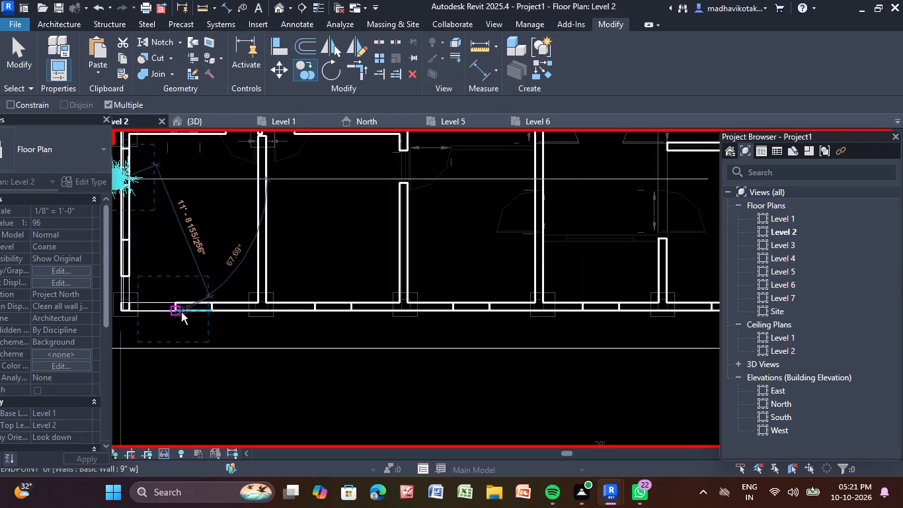
scroll(167, 323, down, 2)
middle_drag(169, 323, 182, 329)
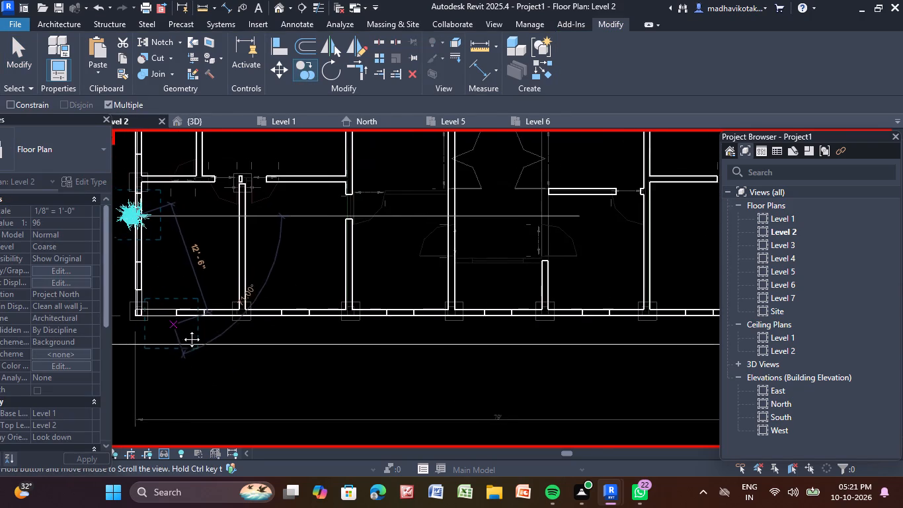
middle_drag(182, 329, 249, 339)
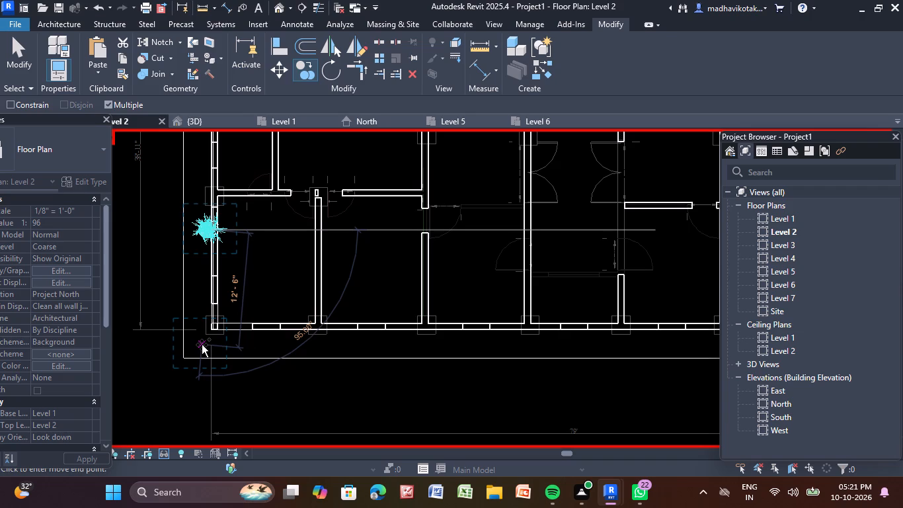
click(202, 345)
Place another bamboo plant copy at the front-right corner of the Level 2 balcony, in line with the front-left one.
scroll(301, 355, down, 5)
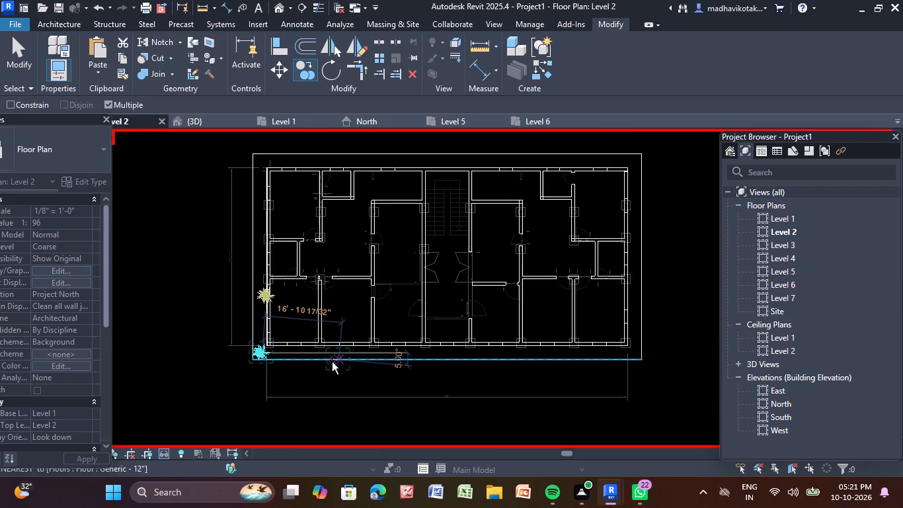
middle_drag(332, 362, 125, 310)
scroll(435, 291, up, 9)
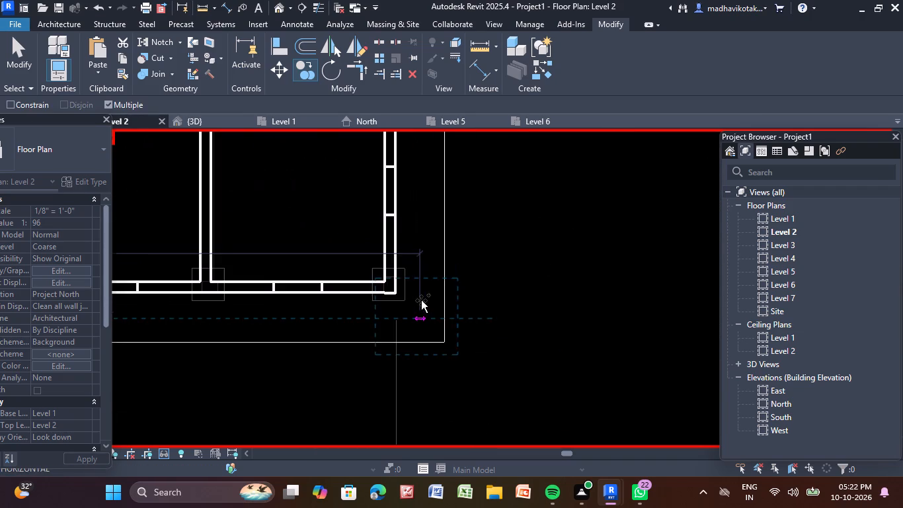
click(412, 316)
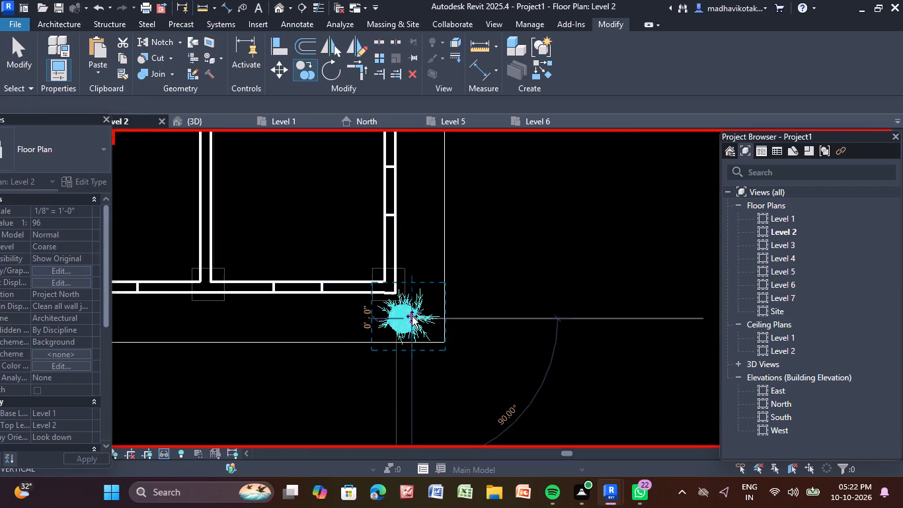
Place a bamboo plant copy on the front balcony, about 52' left of the front-right corner plant.
scroll(412, 316, down, 2)
middle_drag(412, 316, 599, 338)
scroll(554, 328, down, 5)
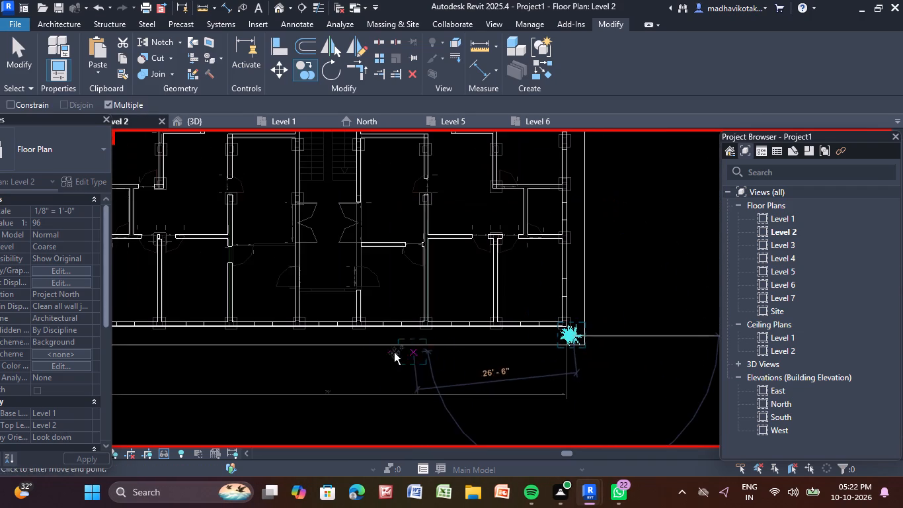
scroll(311, 359, down, 2)
middle_drag(323, 366, 449, 347)
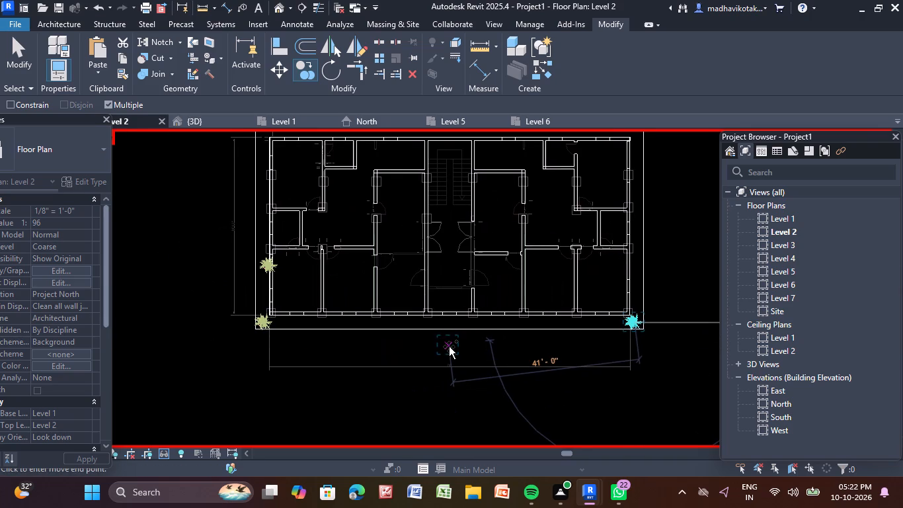
scroll(450, 322, up, 4)
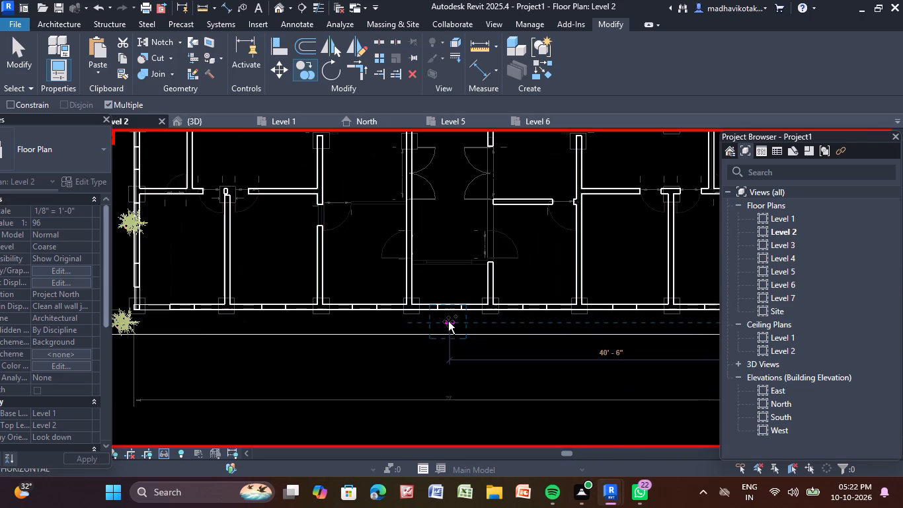
click(360, 316)
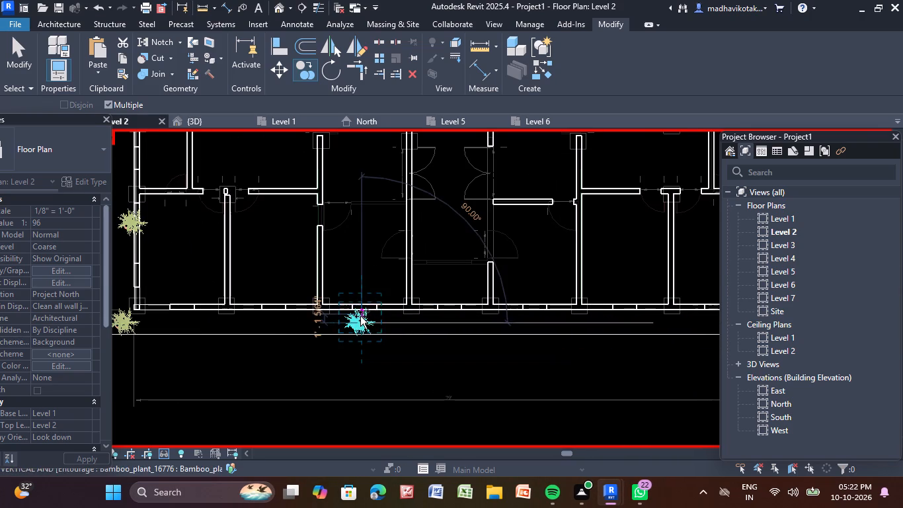
Place a last bamboo plant copy about 32' - 6" right of the previous one along the front balcony and end copying.
scroll(459, 333, down, 4)
middle_drag(463, 337, 379, 338)
scroll(379, 338, up, 1)
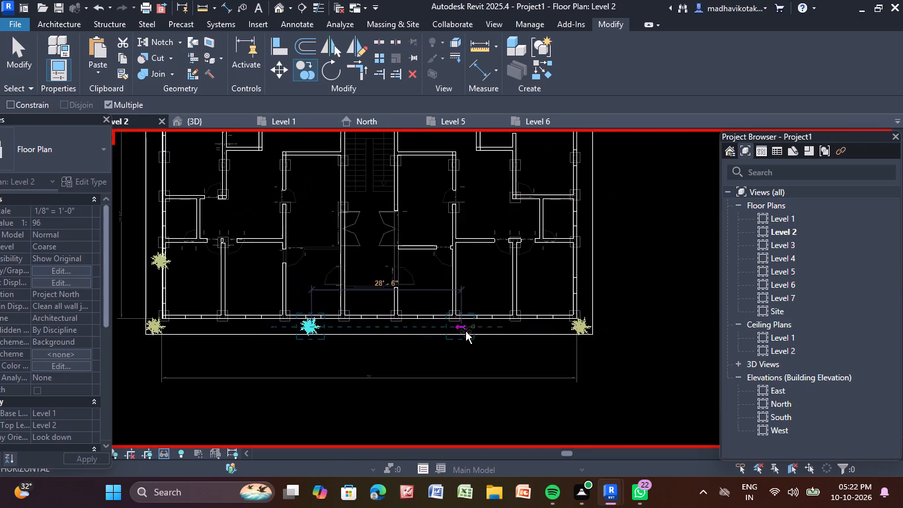
scroll(489, 327, up, 4)
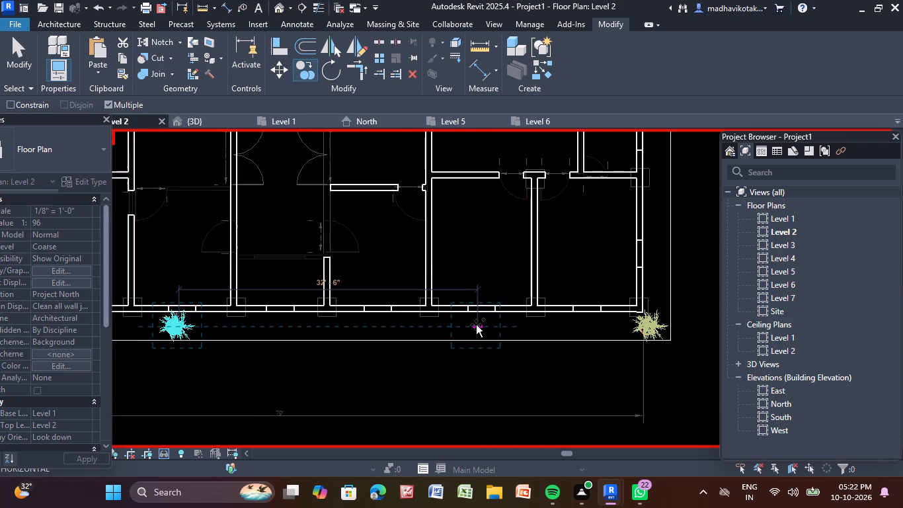
click(476, 325)
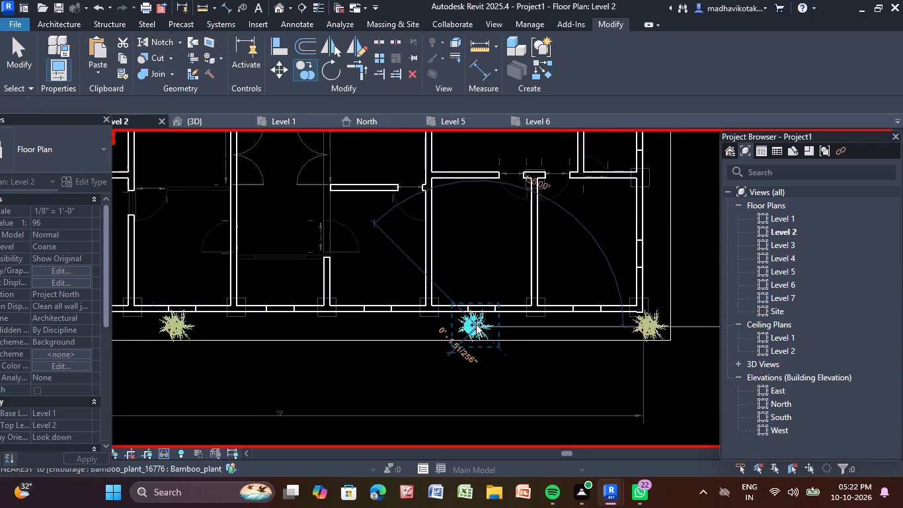
key(Escape)
key(Escape)
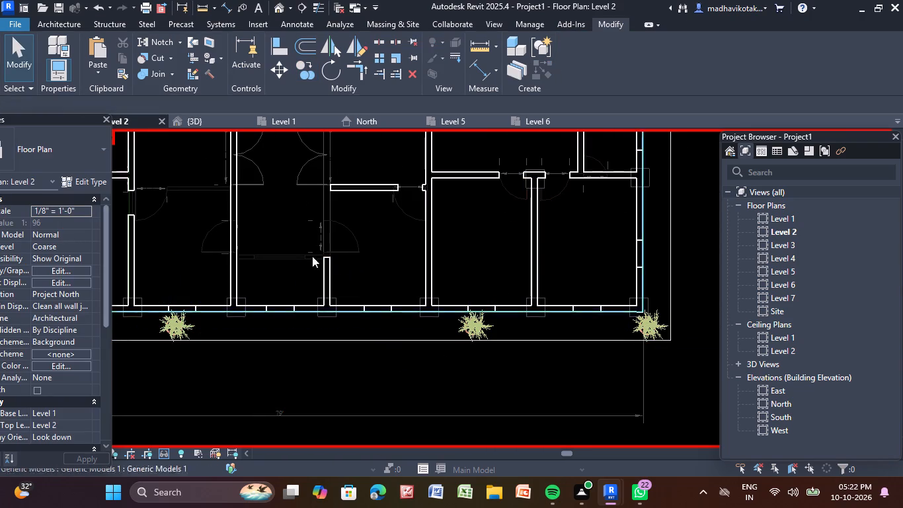
key(Escape)
Examine in 3D how the four front bamboo plants sit relative to the Level 2 windows.
click(212, 120)
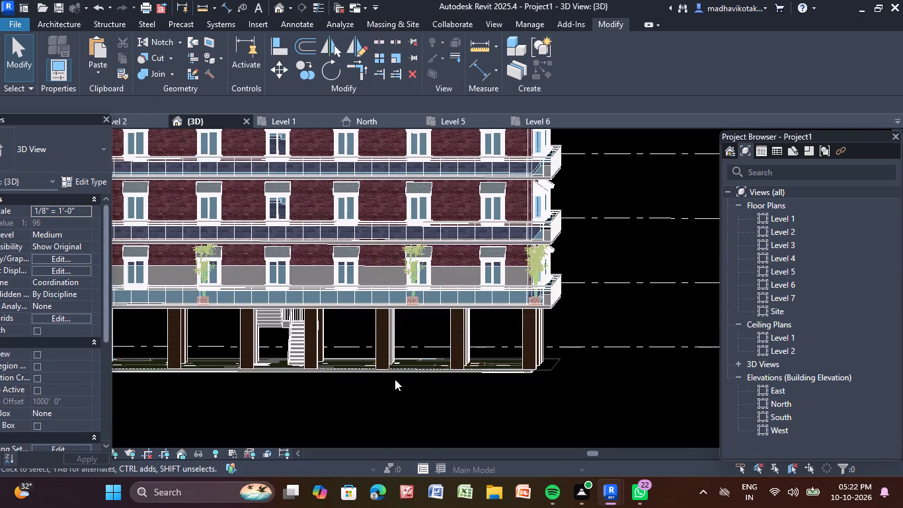
key(Escape)
scroll(585, 370, down, 2)
middle_drag(586, 372, 600, 372)
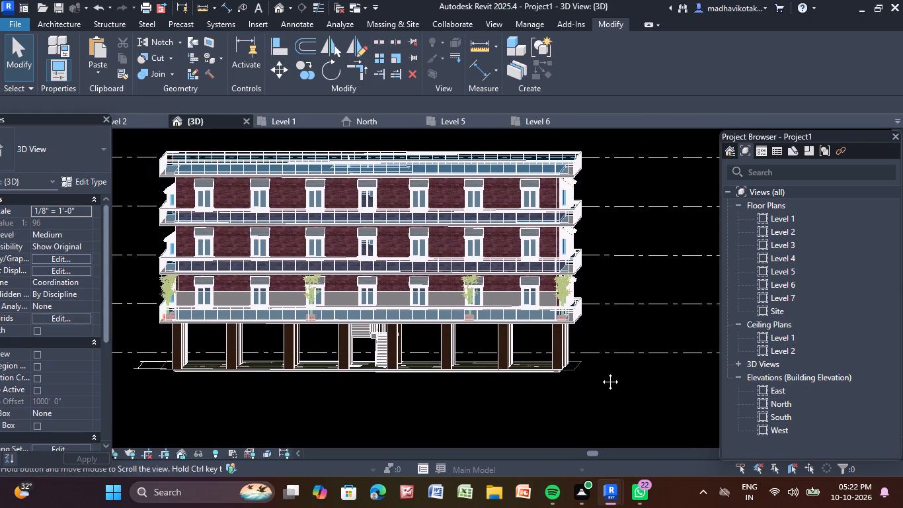
middle_drag(600, 372, 608, 369)
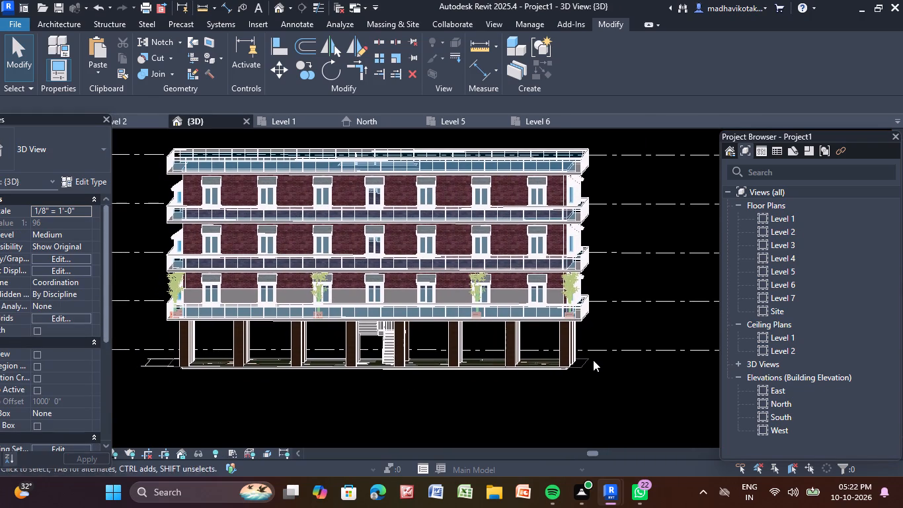
scroll(492, 310, up, 4)
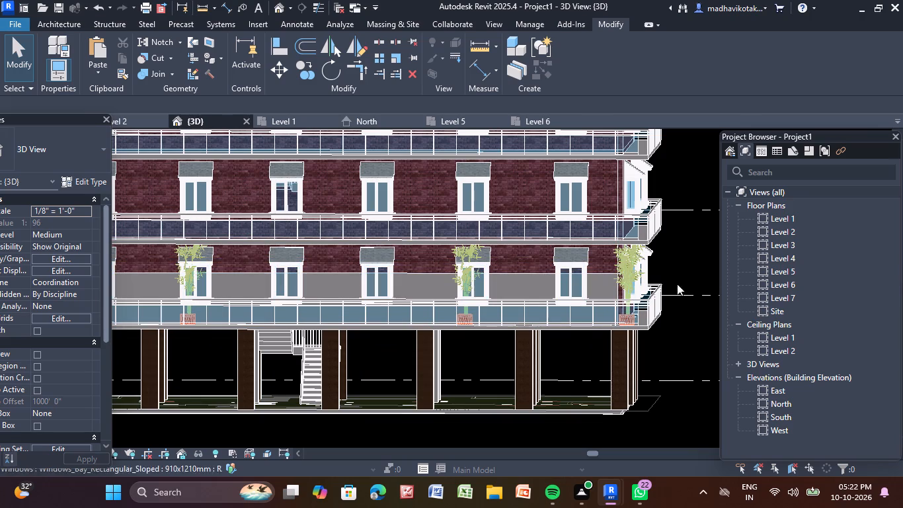
scroll(682, 259, down, 2)
middle_drag(682, 259, 695, 247)
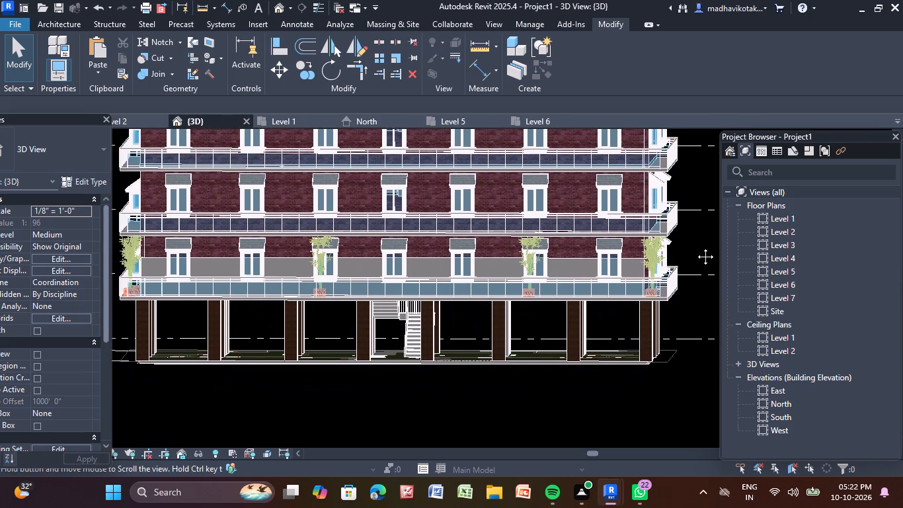
middle_drag(695, 247, 698, 246)
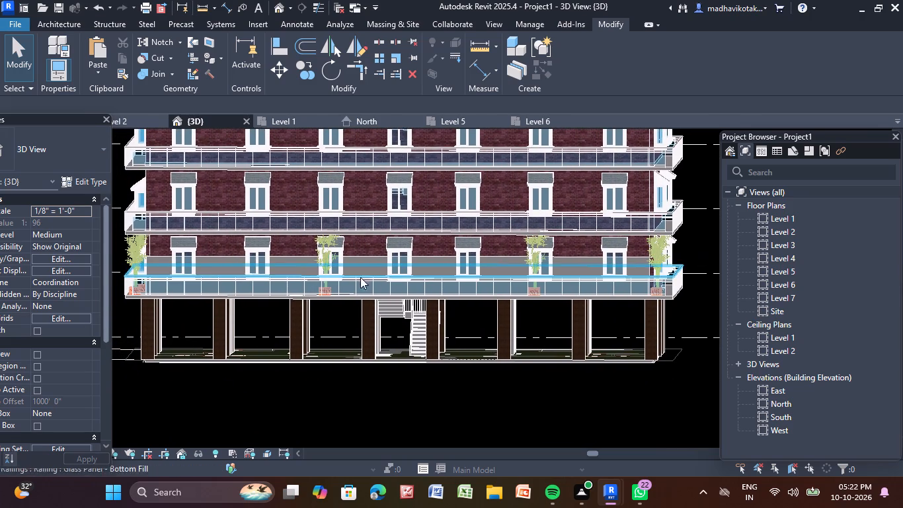
In the Level 2 plan, copy the left intermediate bamboo plant about 4' - 10" left, in line with the interior partition wall.
click(136, 117)
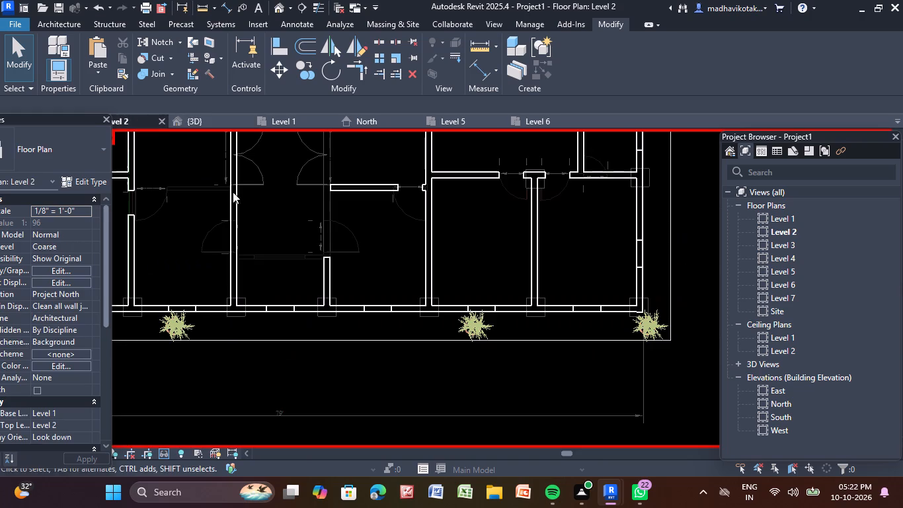
click(171, 318)
middle_drag(215, 327, 219, 329)
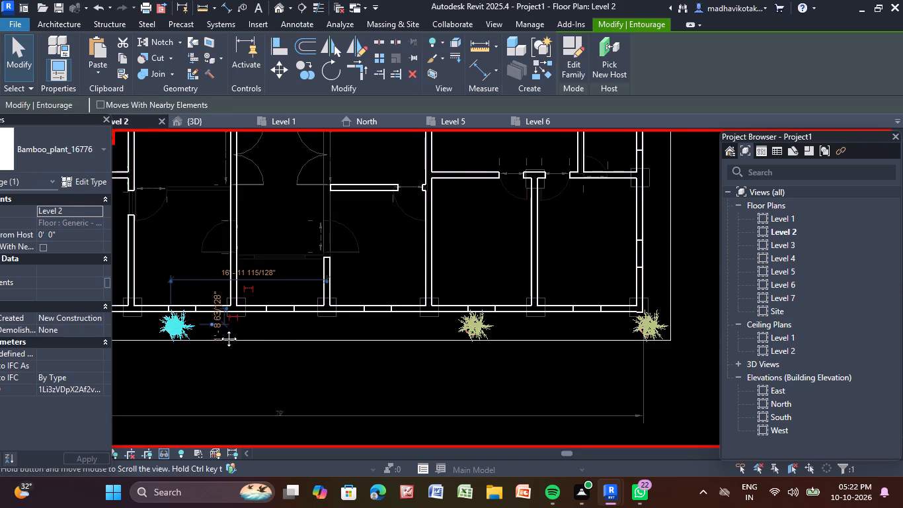
middle_drag(219, 329, 412, 317)
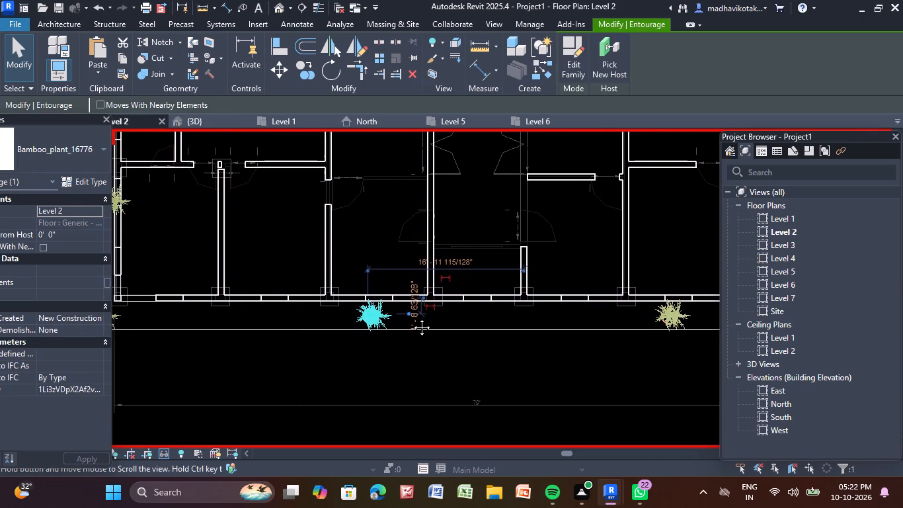
middle_drag(412, 317, 411, 316)
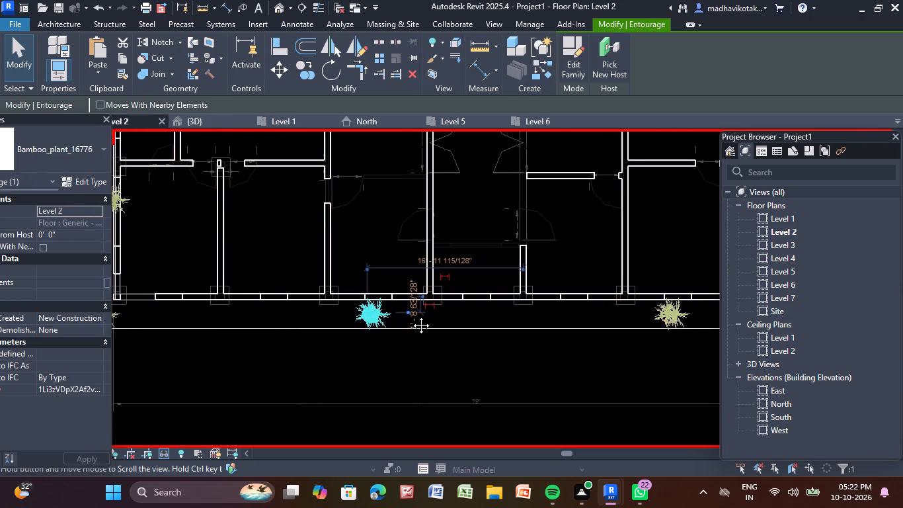
middle_drag(411, 316, 398, 312)
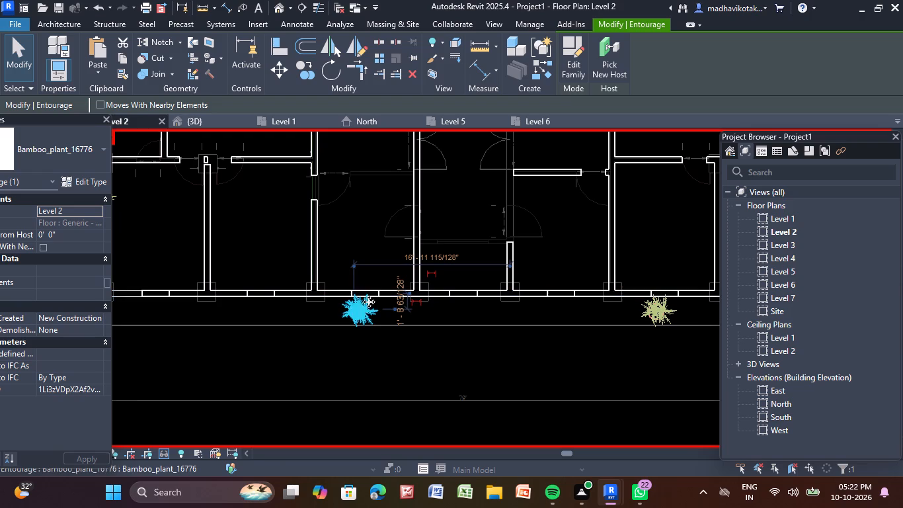
click(305, 68)
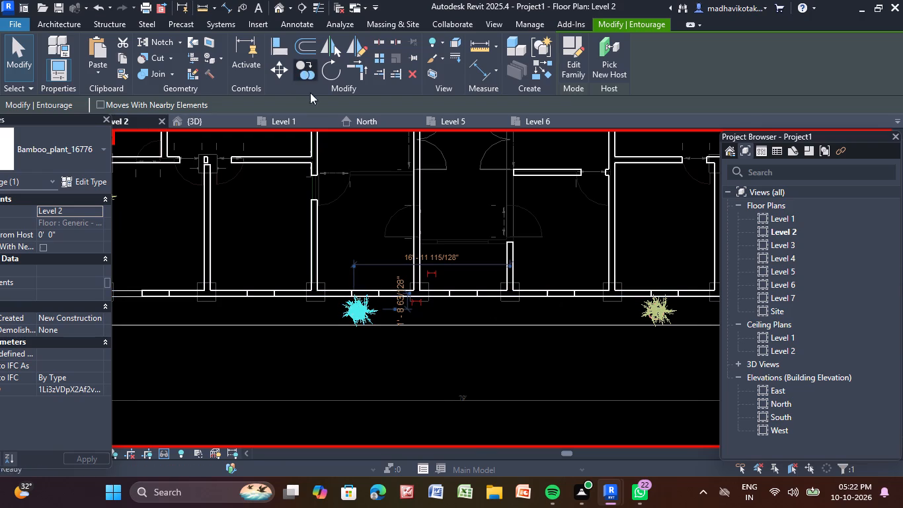
click(356, 314)
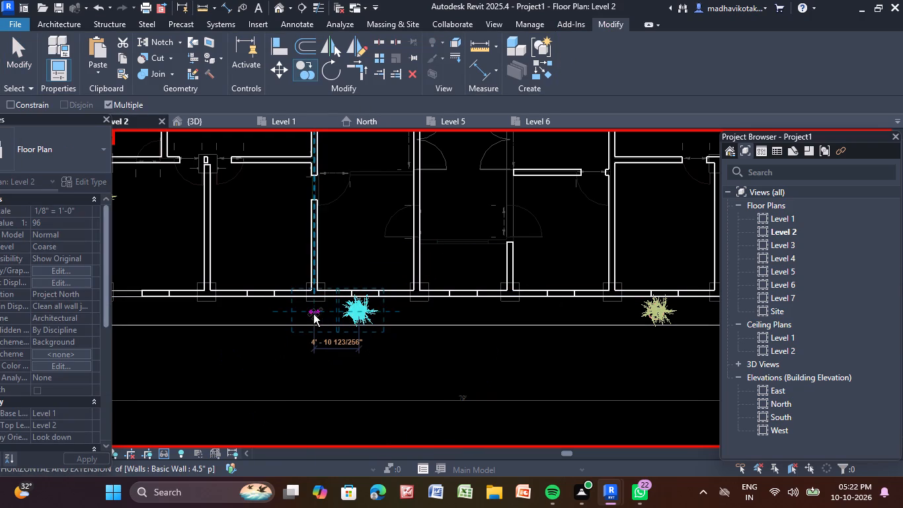
click(313, 314)
key(Escape)
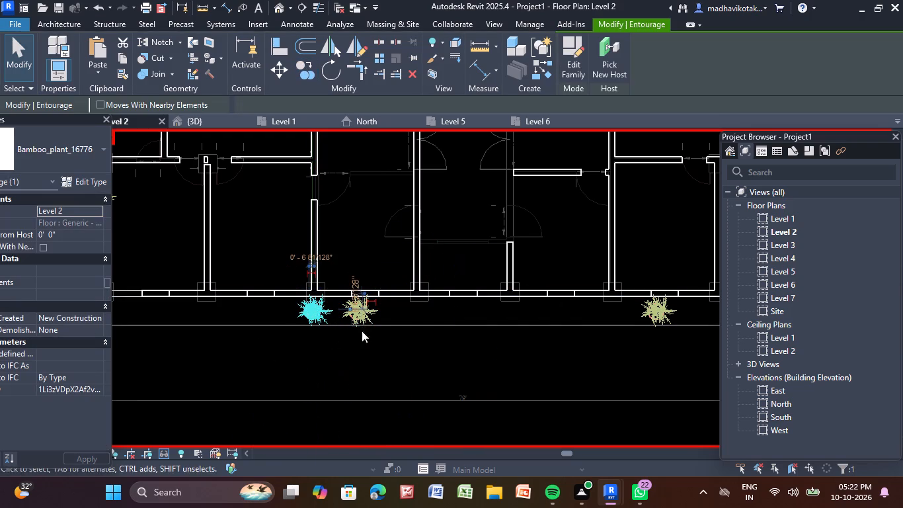
key(Escape)
Delete the original left intermediate bamboo plant in front of the window and return to the 3D view.
click(361, 307)
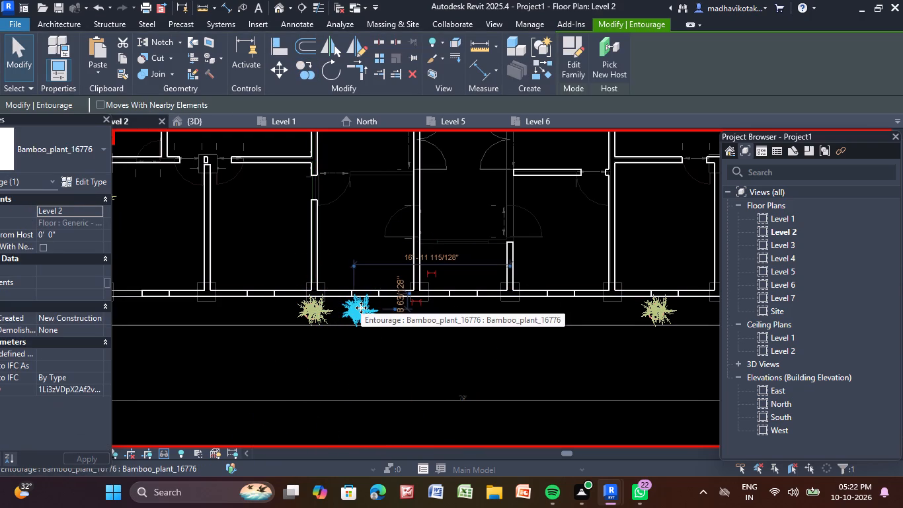
key(Delete)
click(221, 122)
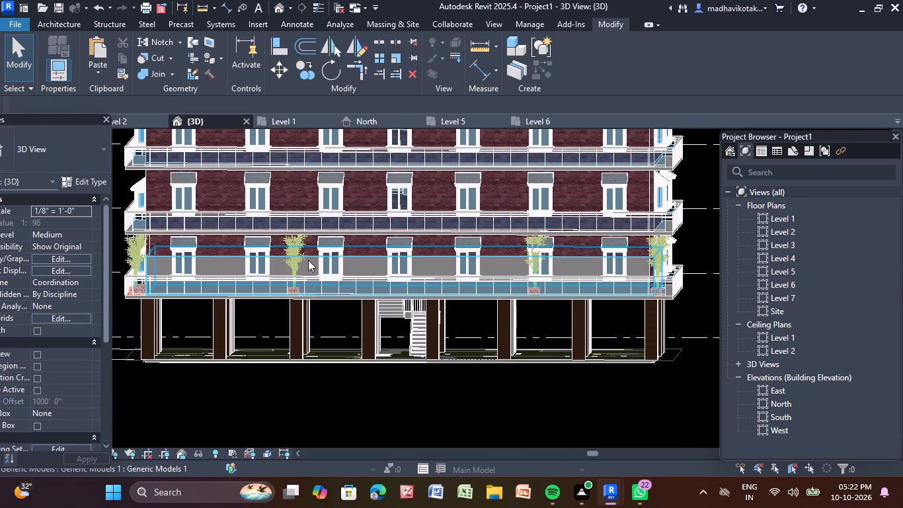
In the Level 2 plan, copy the right intermediate front bamboo plant left, in line with the partition wall right of the central bay.
key(Escape)
click(132, 119)
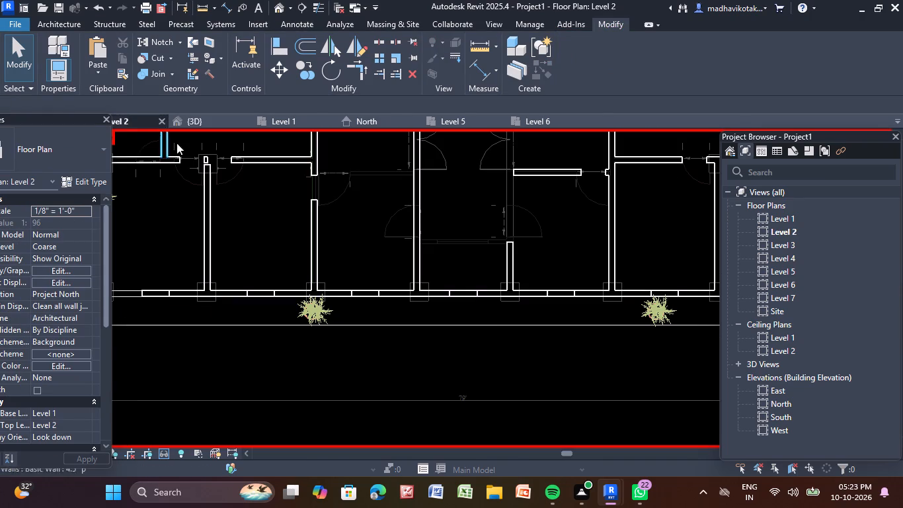
middle_drag(508, 306, 400, 284)
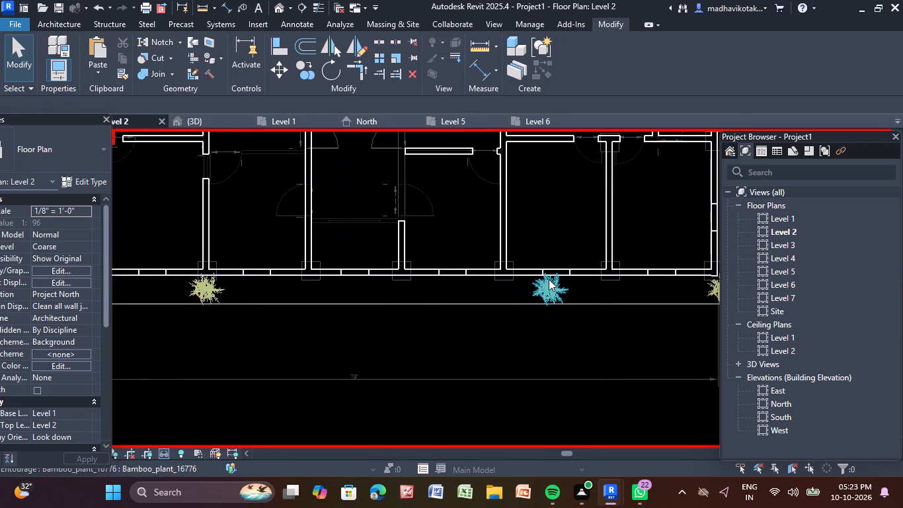
click(548, 281)
click(306, 68)
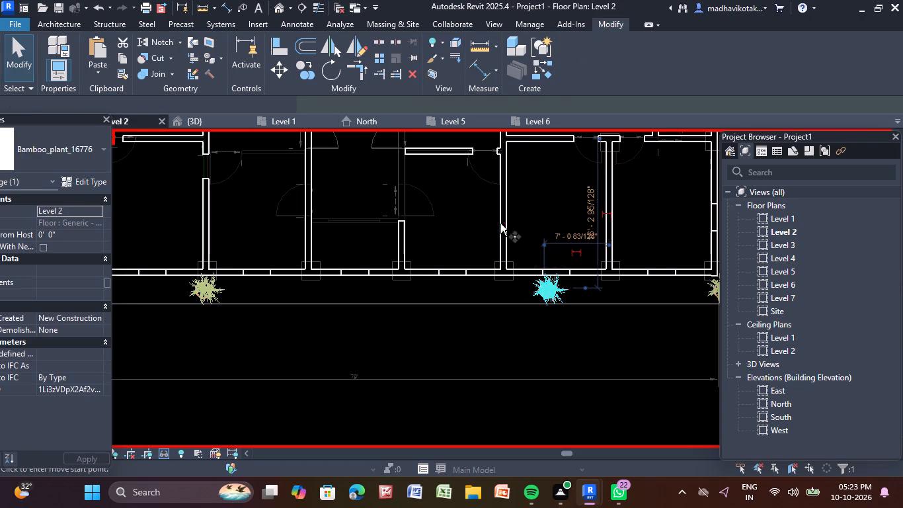
click(547, 286)
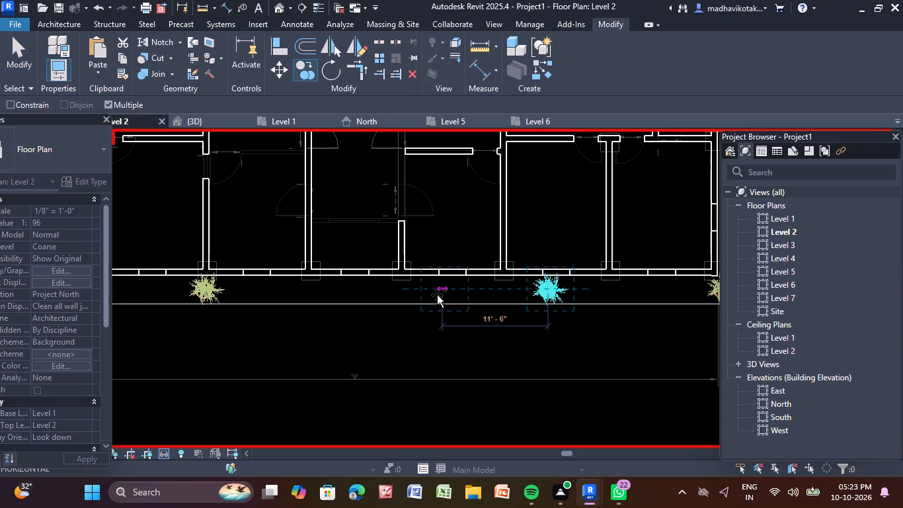
click(401, 293)
key(Escape)
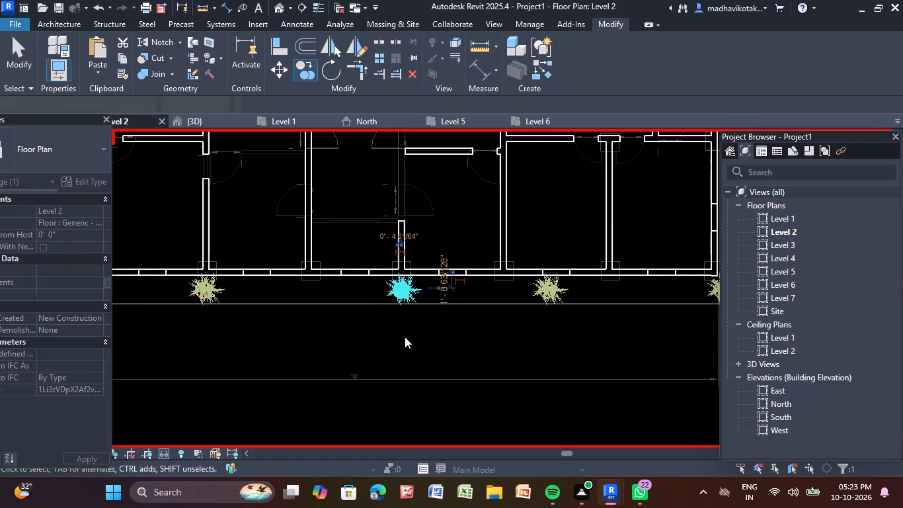
key(Escape)
Delete the original right intermediate bamboo plant and return to the 3D view.
click(552, 285)
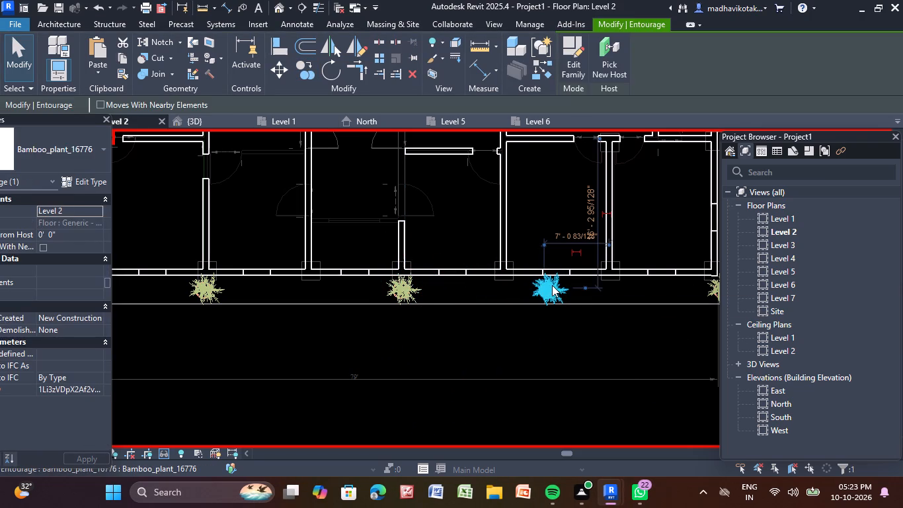
key(Delete)
click(216, 120)
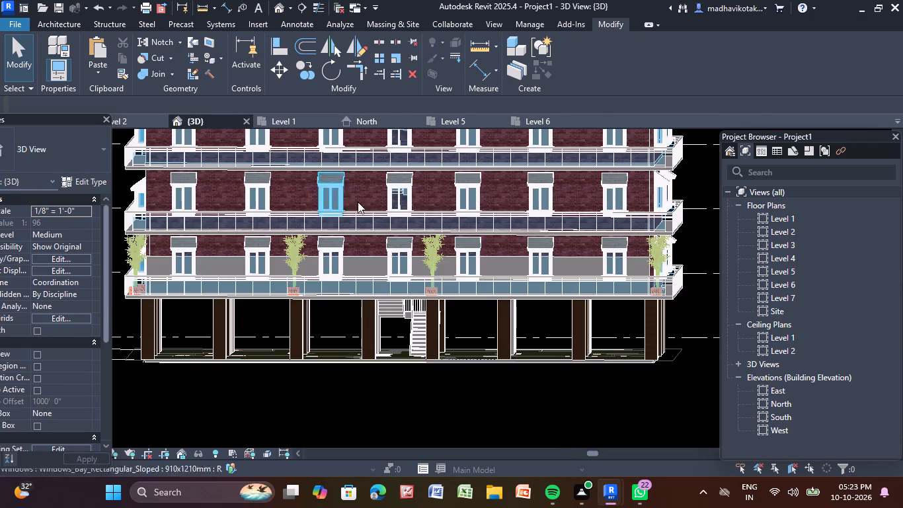
Examine in 3D the spacing of the front bamboo plants relative to the Level 2 windows, especially toward the right corner.
scroll(577, 260, down, 3)
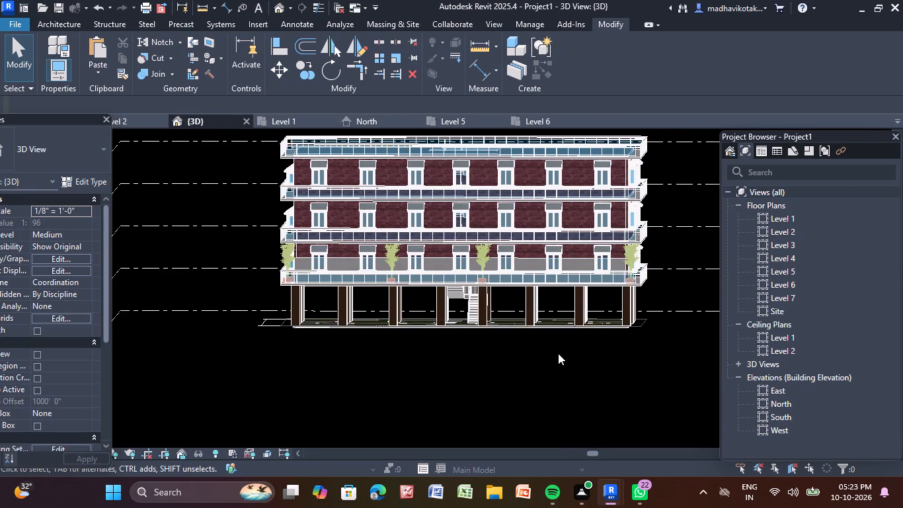
key(Escape)
shift+middle_drag(572, 398, 572, 407)
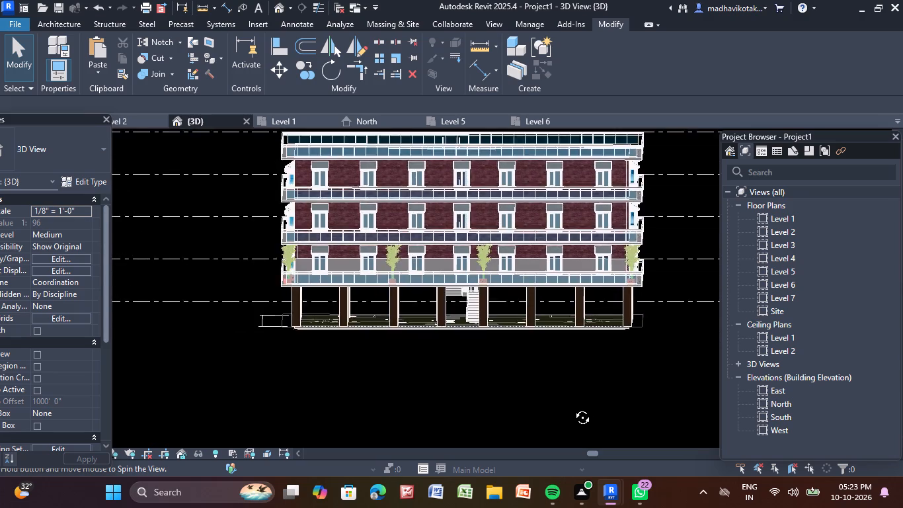
shift+middle_drag(572, 407, 569, 412)
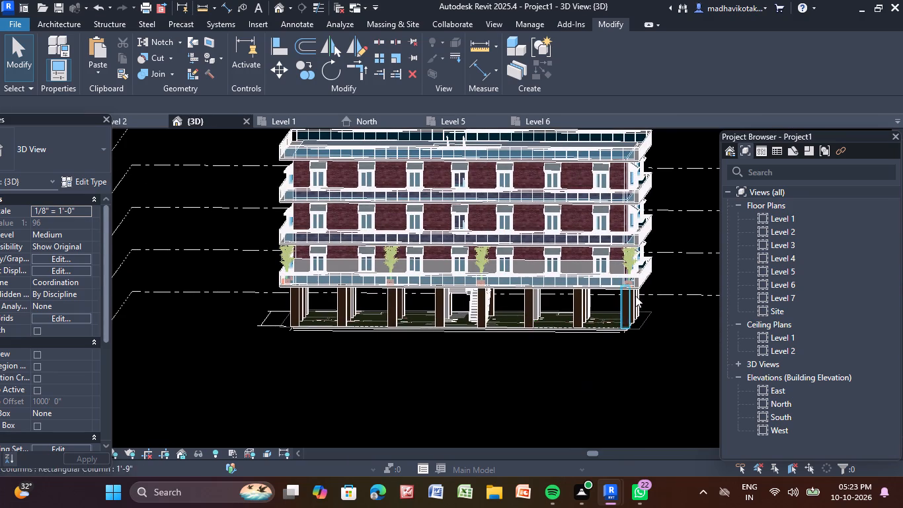
scroll(633, 255, up, 11)
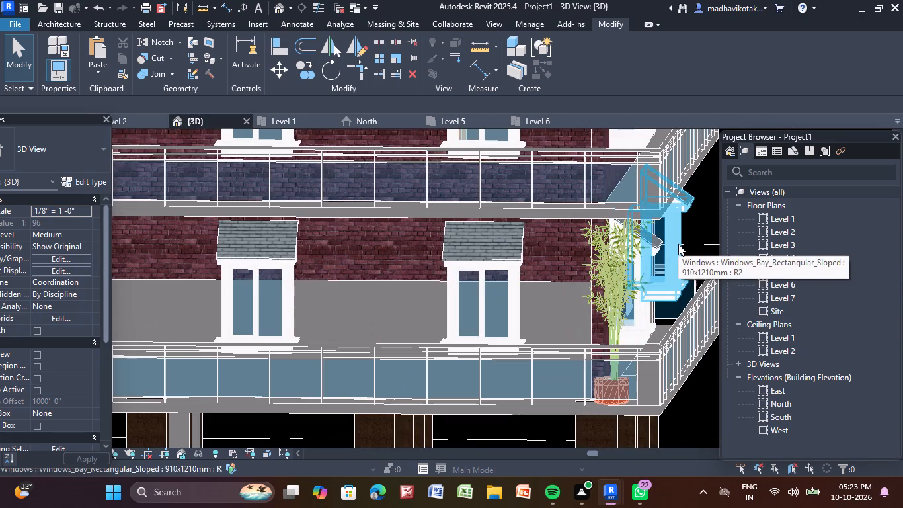
scroll(504, 288, down, 5)
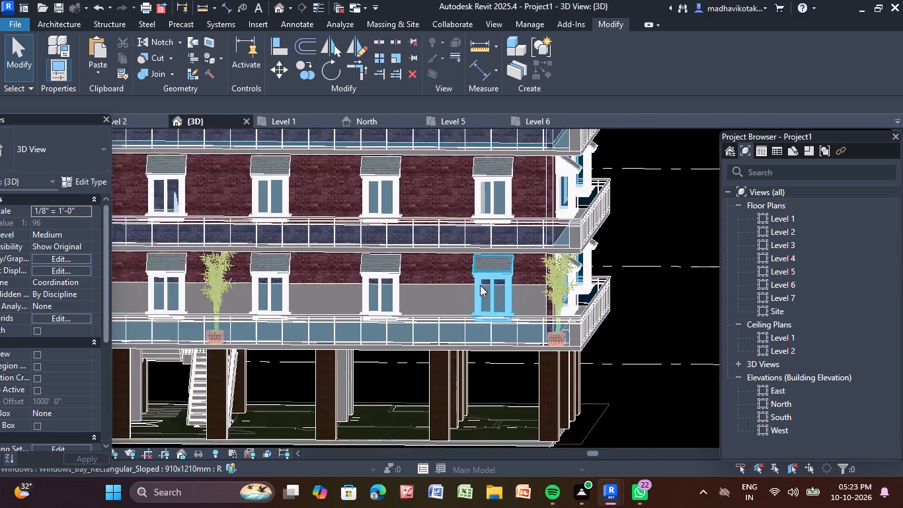
scroll(480, 285, down, 6)
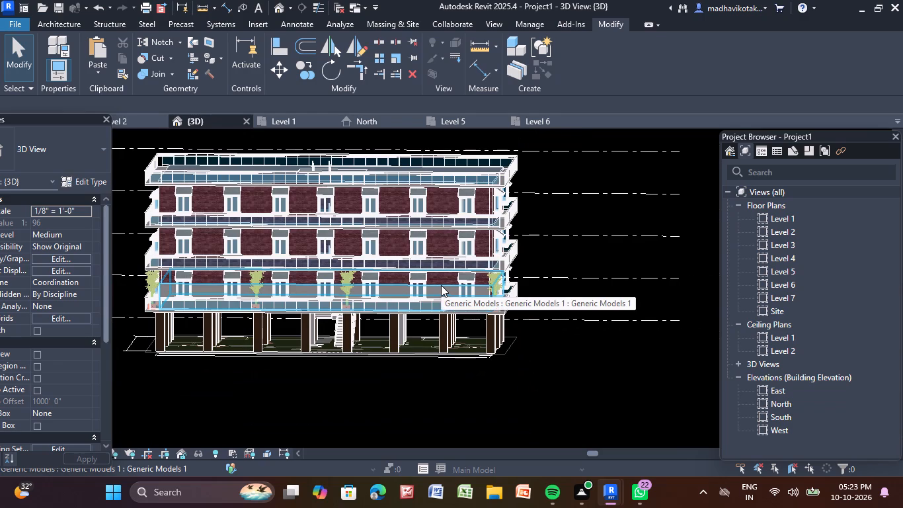
scroll(441, 284, down, 1)
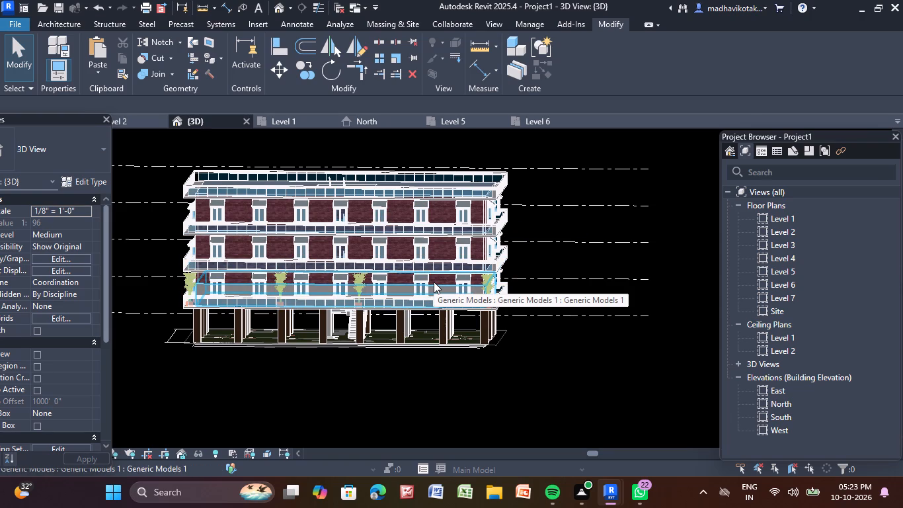
scroll(431, 284, up, 4)
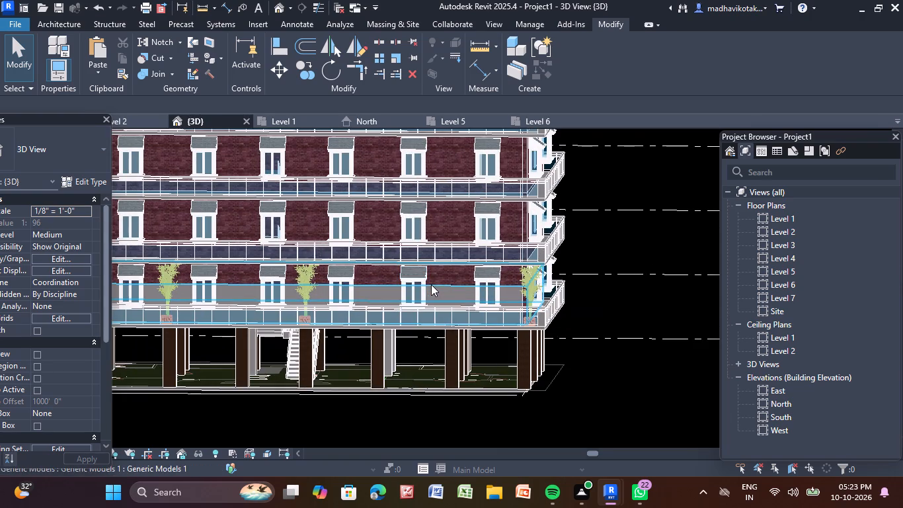
Copy the new intermediate bamboo plant about 23' - 8" right in the Level 2 plan, in line with the partition wall, and return to 3D.
click(141, 122)
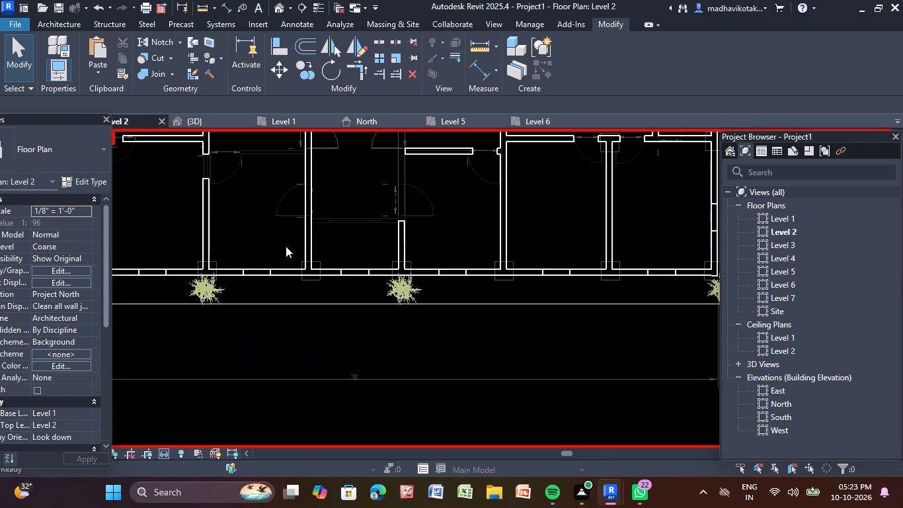
click(402, 286)
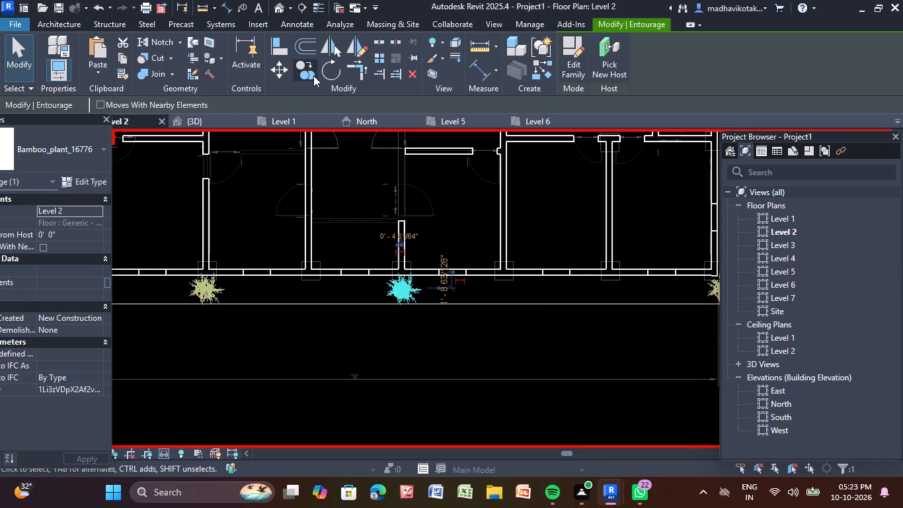
click(303, 68)
click(396, 287)
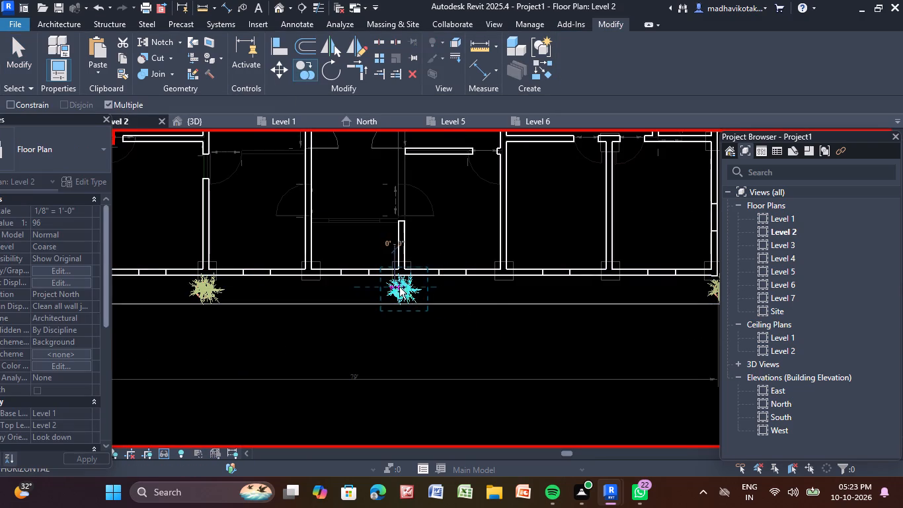
click(611, 286)
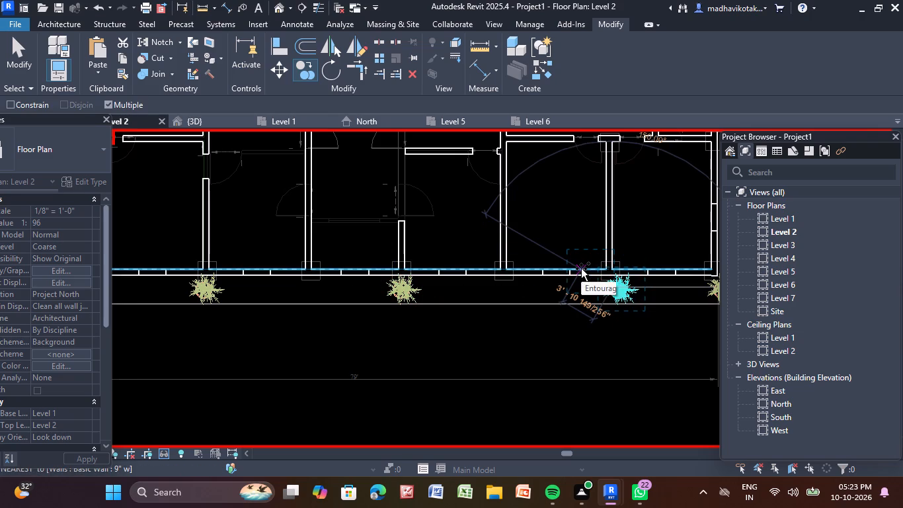
key(Escape)
key(Escape)
click(220, 115)
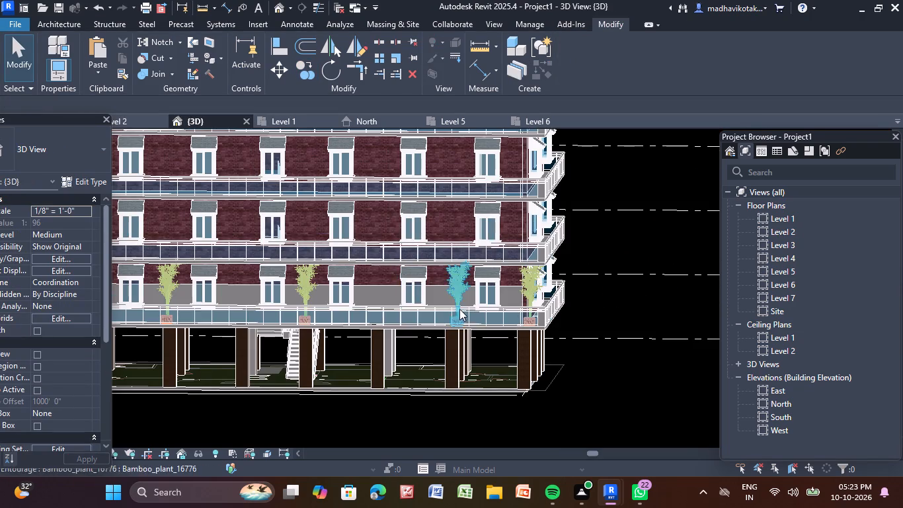
In the Level 2 plan, copy the left intermediate bamboo plant left along the front balcony, in line with the first interior partition wall.
key(Escape)
scroll(611, 317, down, 3)
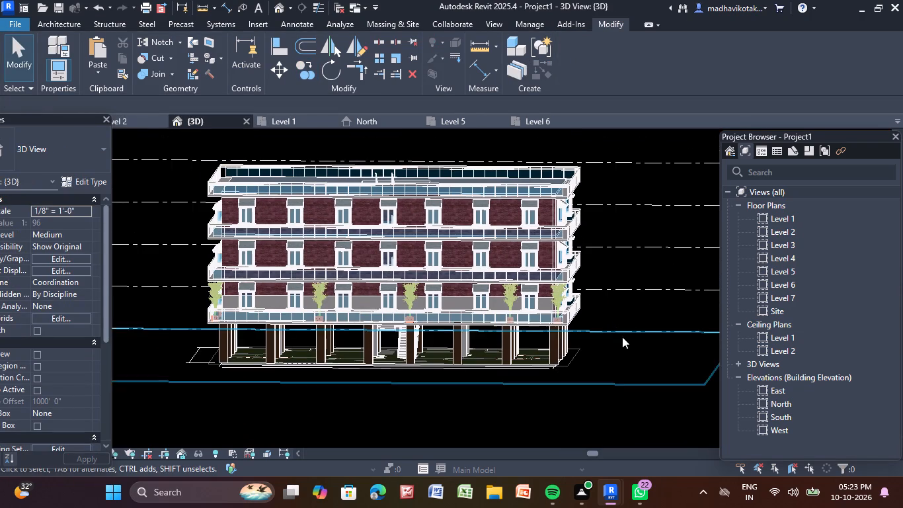
middle_click(631, 343)
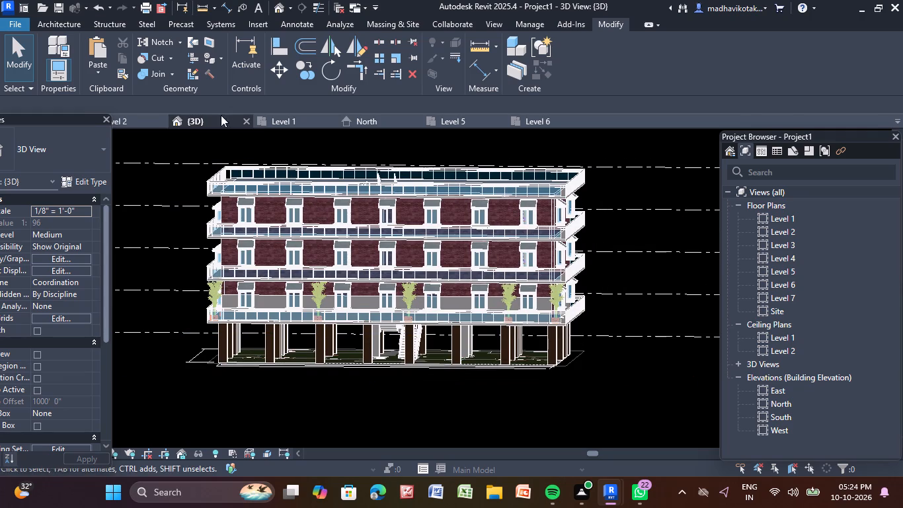
click(130, 120)
scroll(224, 294, down, 2)
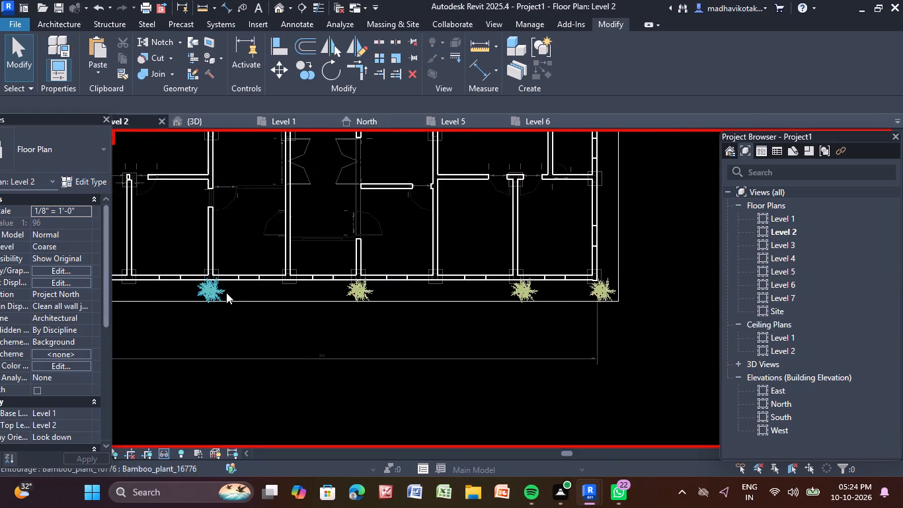
middle_drag(229, 290, 342, 300)
click(322, 298)
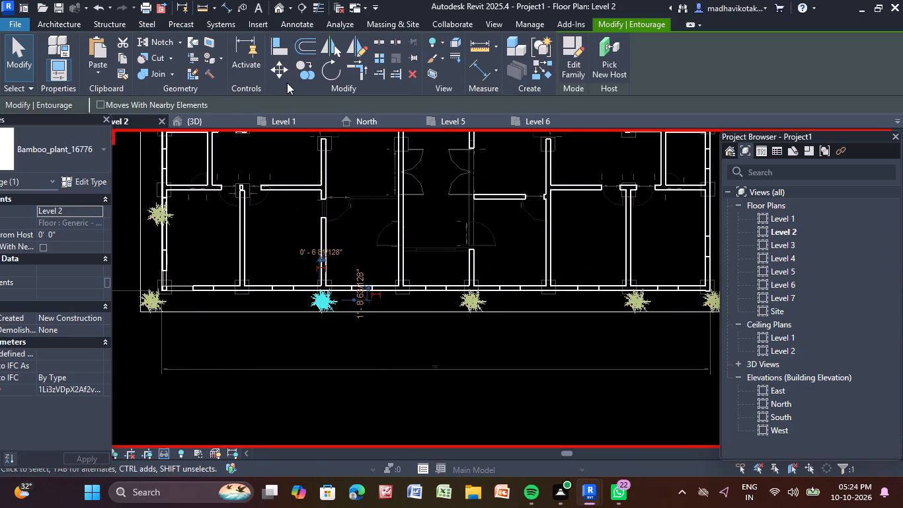
click(303, 71)
click(325, 300)
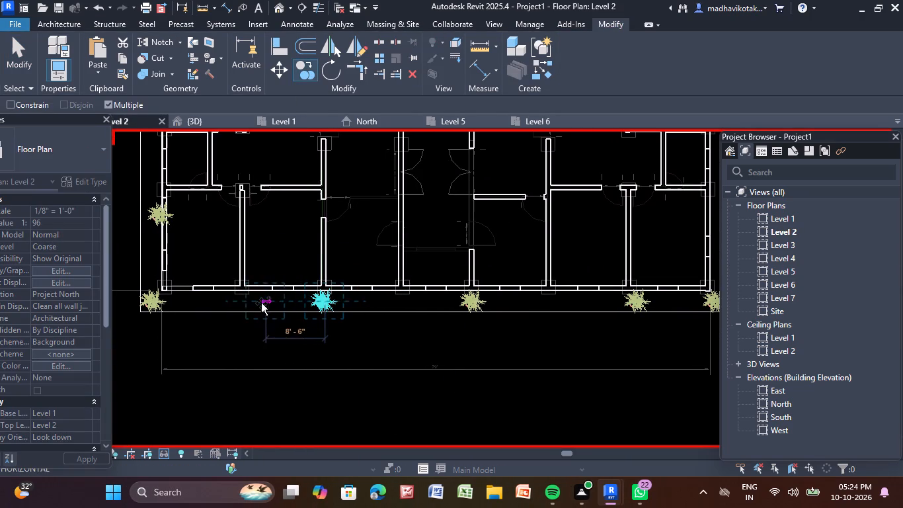
click(236, 301)
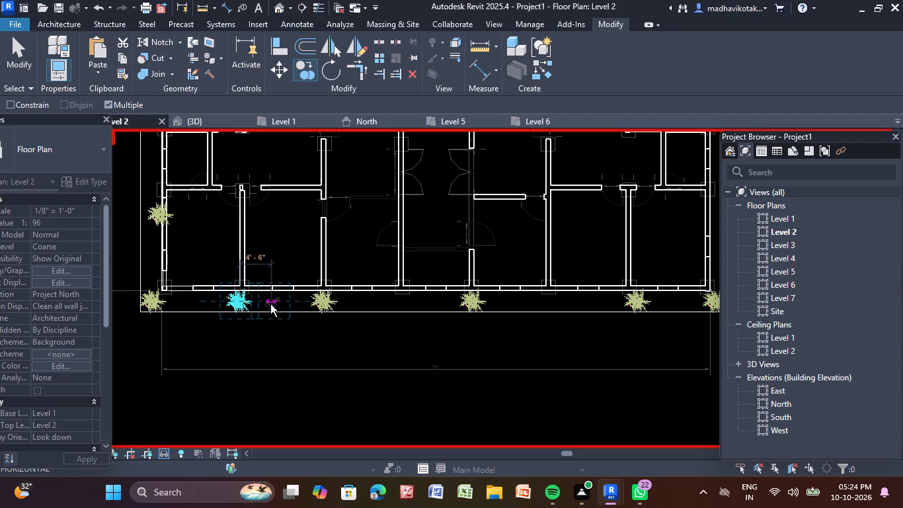
key(Escape)
Delete the stray bamboo plant on the left side wall and return to the 3D view.
click(163, 208)
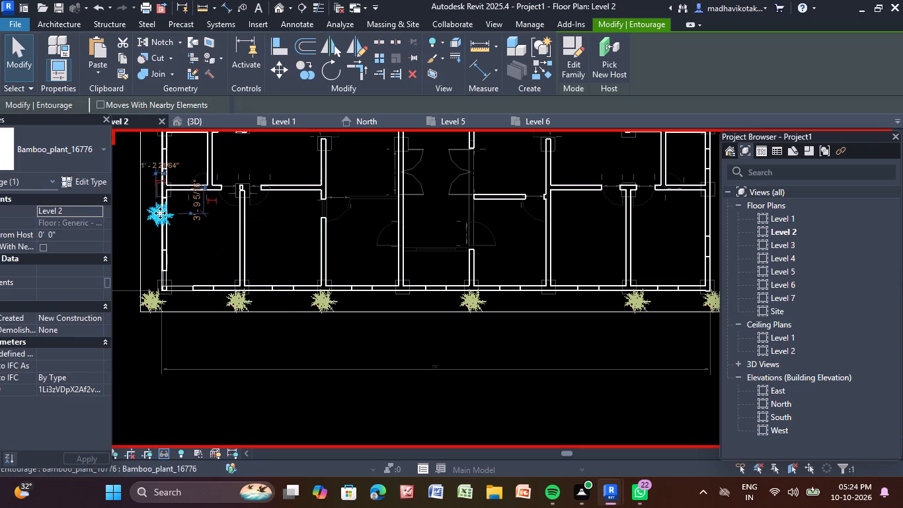
key(Delete)
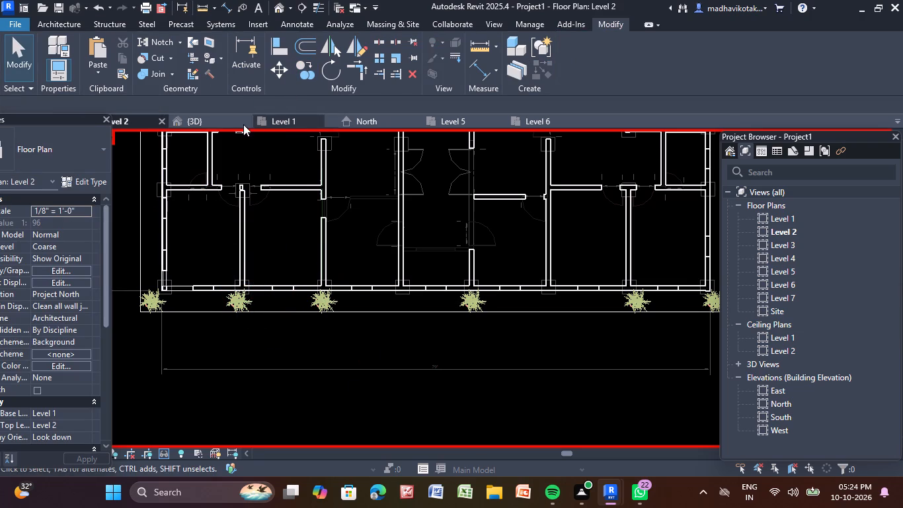
click(209, 120)
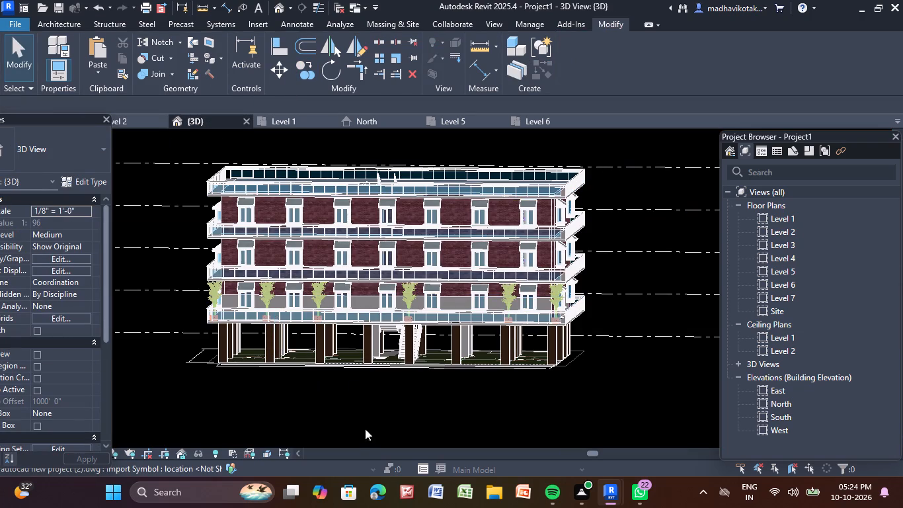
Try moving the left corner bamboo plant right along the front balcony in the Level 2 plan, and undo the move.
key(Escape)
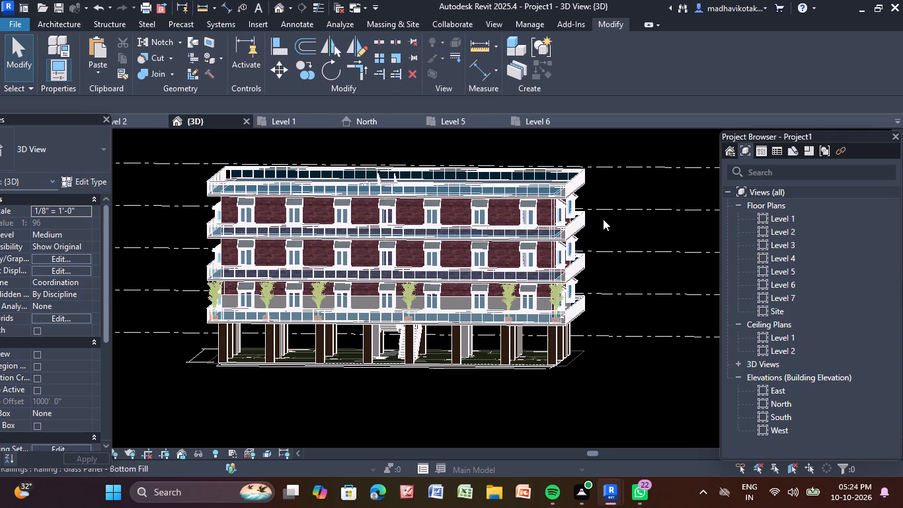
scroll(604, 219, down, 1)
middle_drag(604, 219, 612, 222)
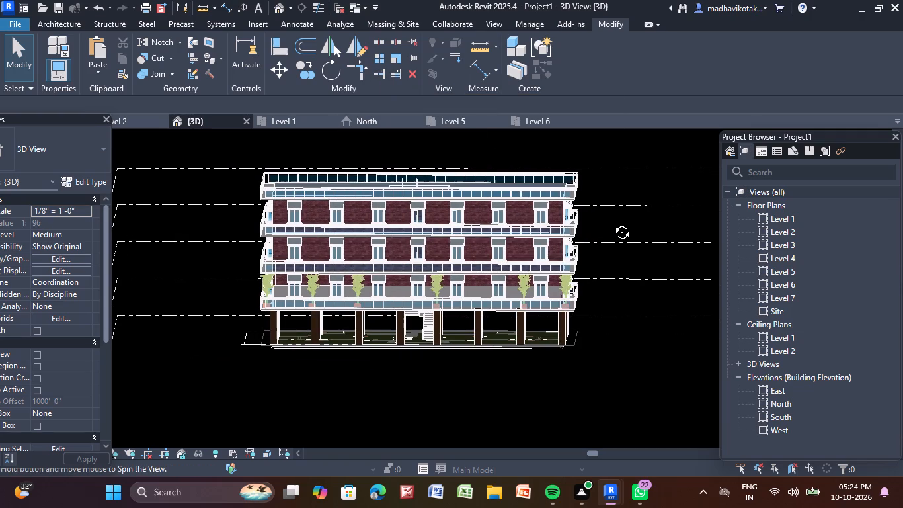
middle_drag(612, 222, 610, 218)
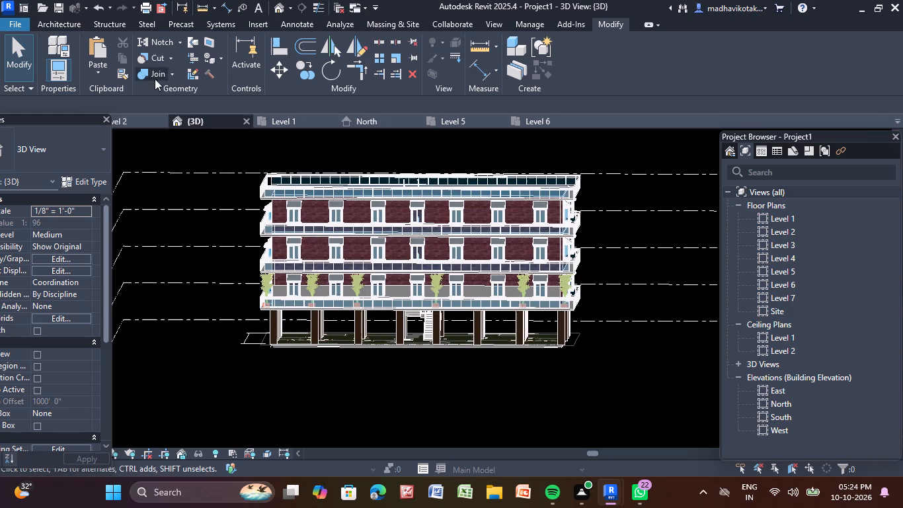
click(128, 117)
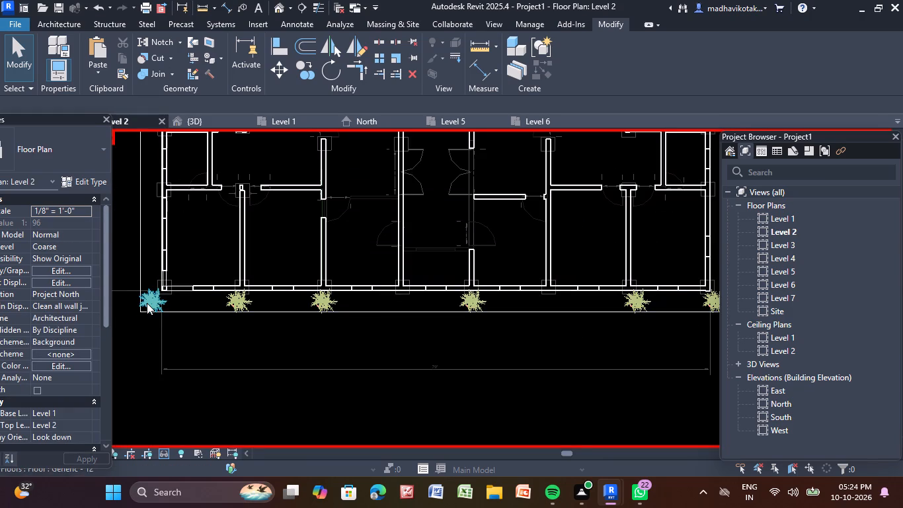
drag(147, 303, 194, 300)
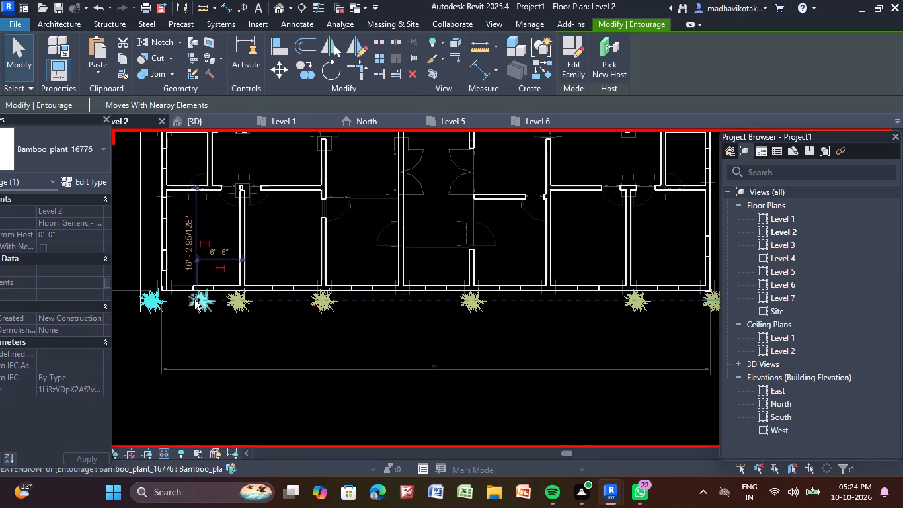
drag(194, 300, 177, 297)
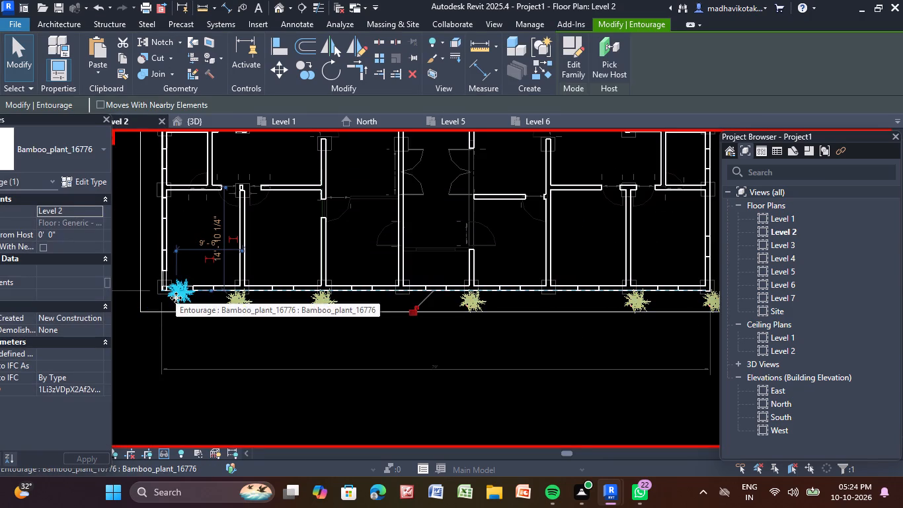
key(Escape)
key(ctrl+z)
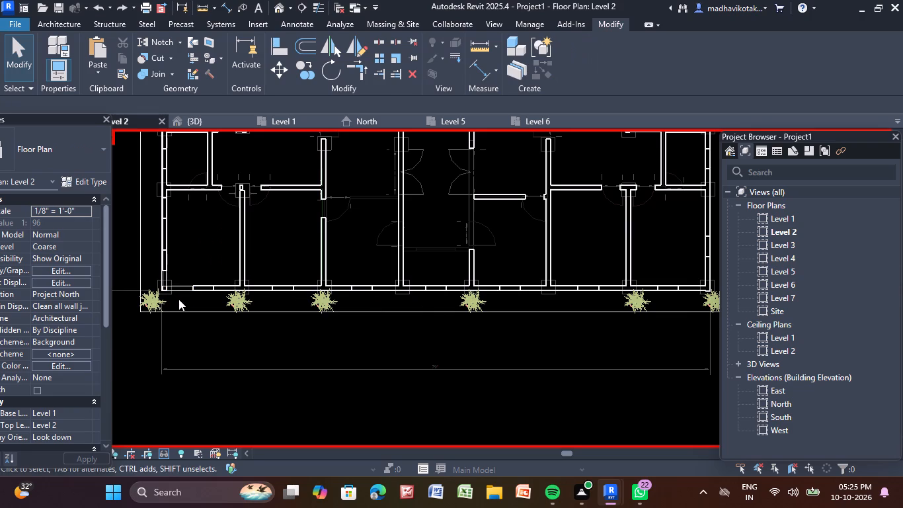
Select the front balcony's bamboo plants, filtered to Entourage only, and set up a paste aligned to selected levels with Level 3 as the target.
scroll(236, 347, down, 3)
middle_drag(236, 347, 226, 322)
drag(142, 261, 163, 262)
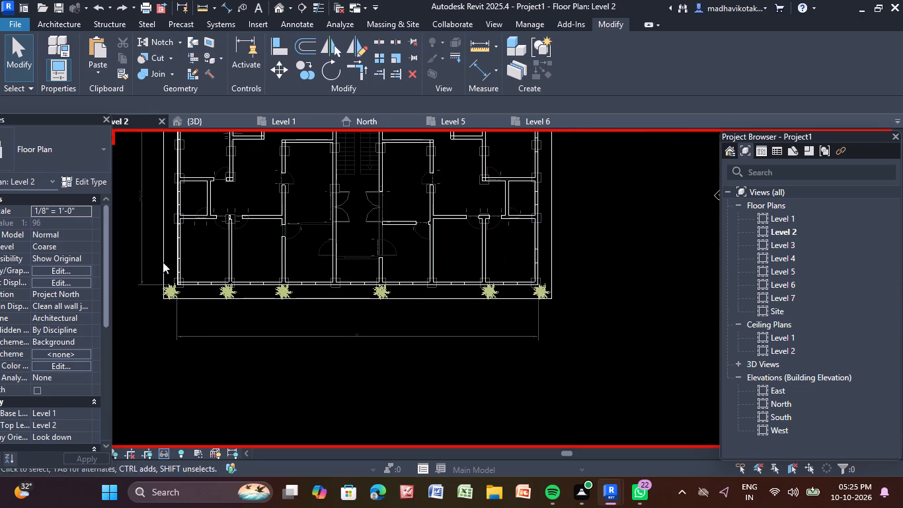
drag(163, 262, 581, 325)
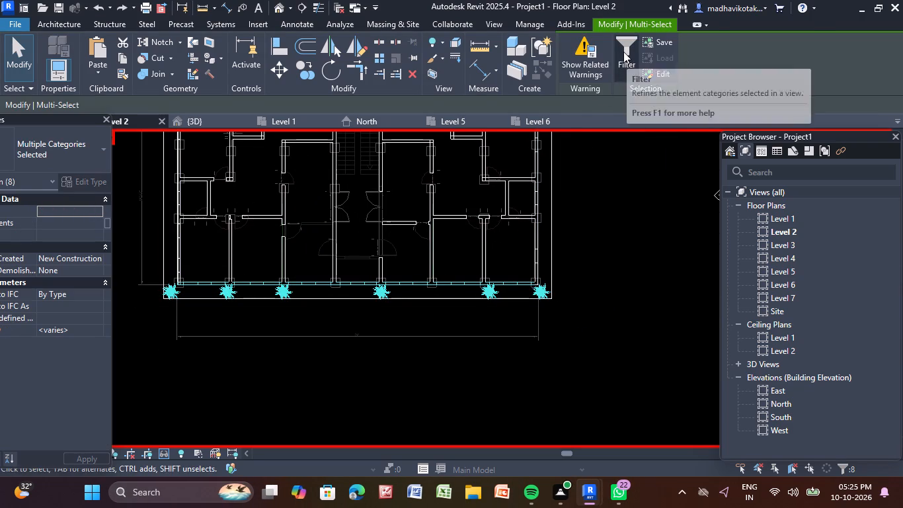
click(623, 52)
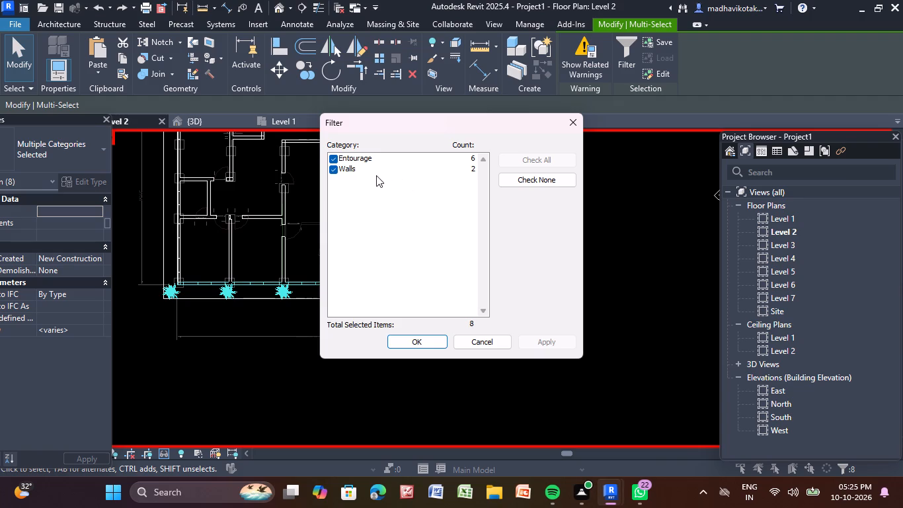
click(533, 182)
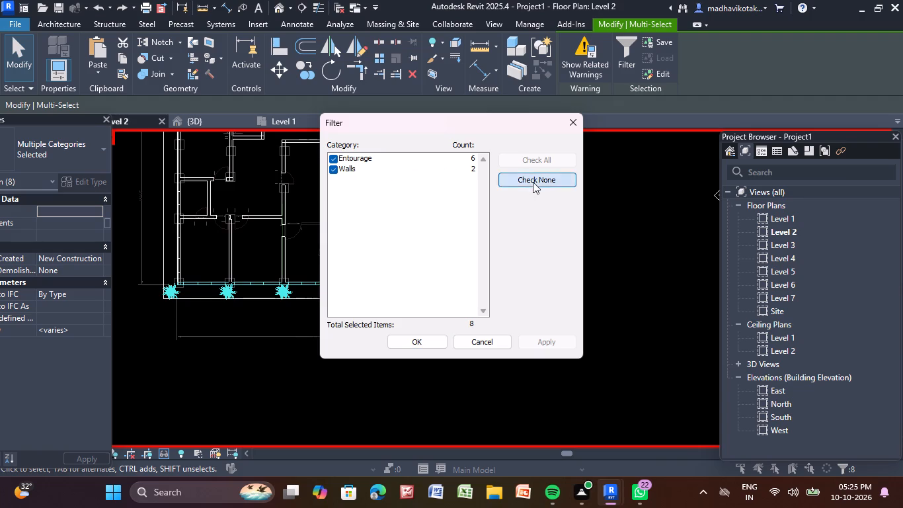
click(331, 159)
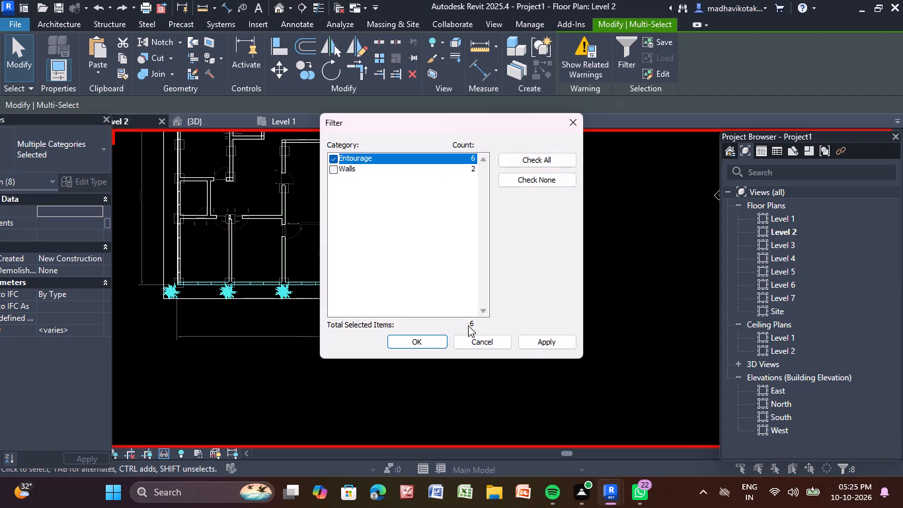
click(438, 340)
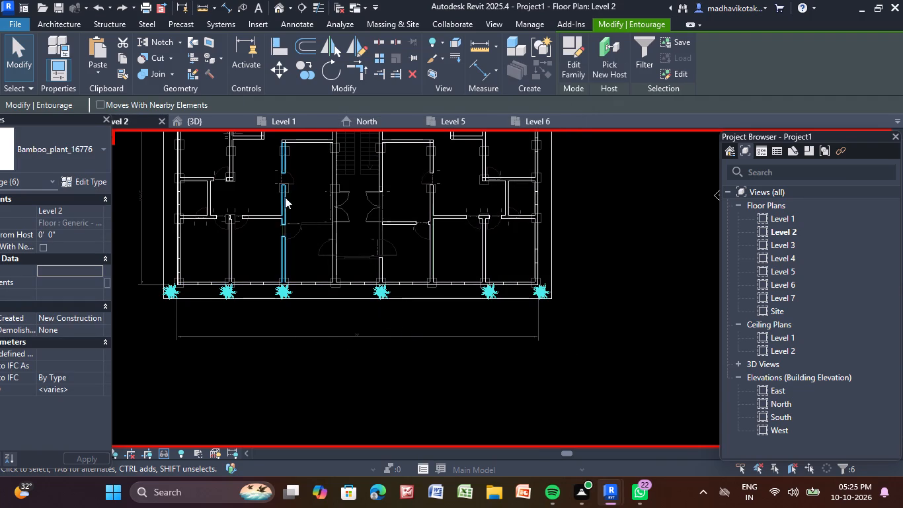
click(120, 73)
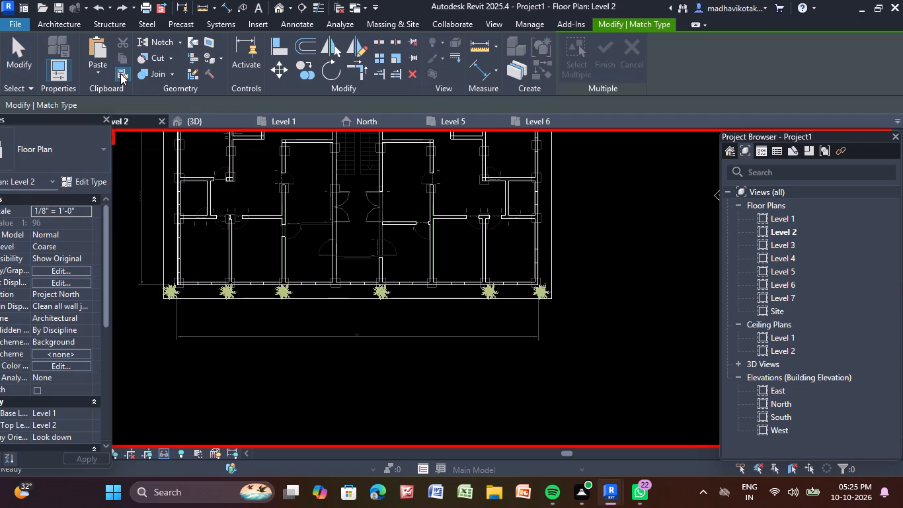
double_click(120, 73)
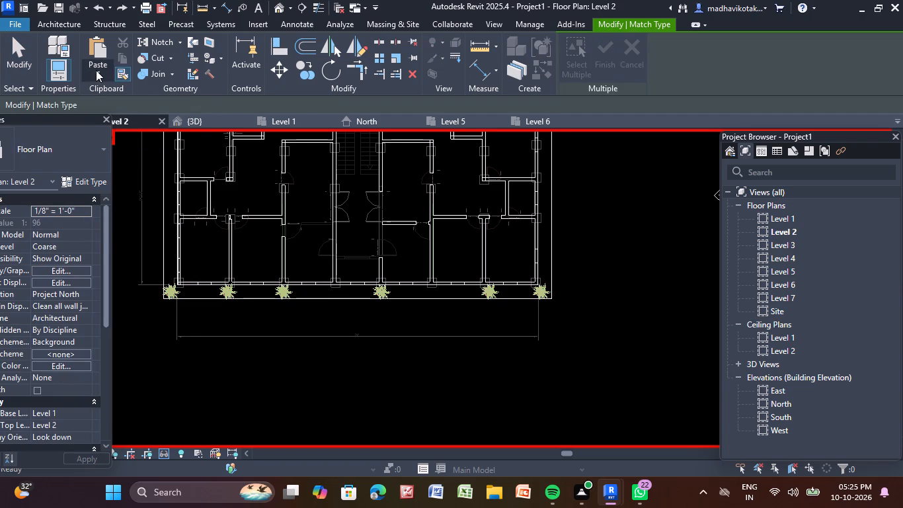
click(97, 70)
click(136, 122)
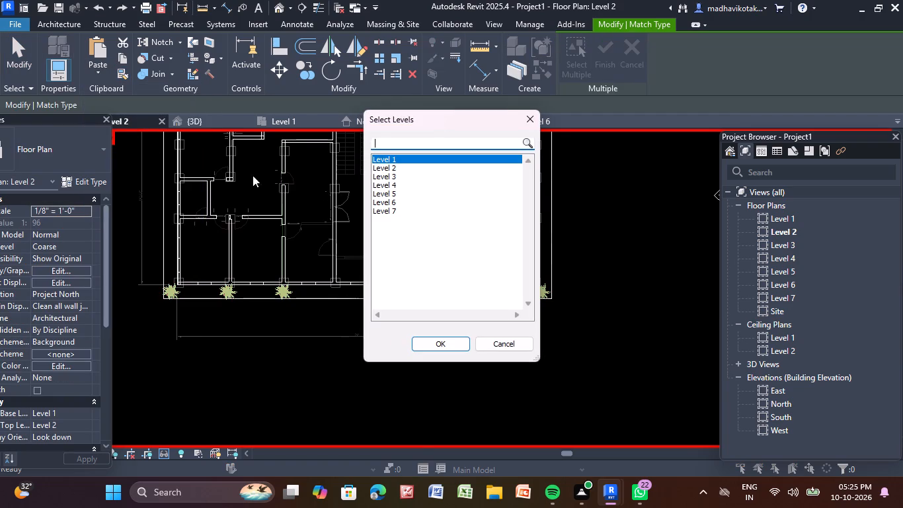
click(397, 175)
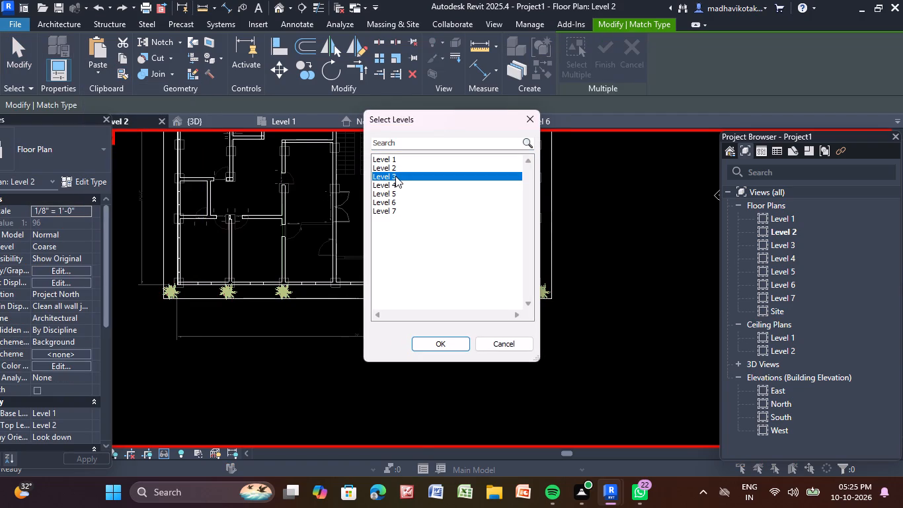
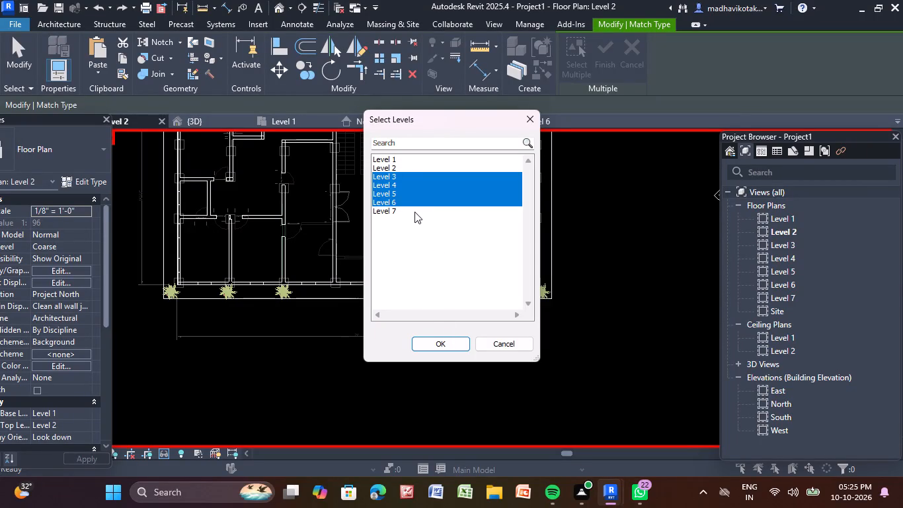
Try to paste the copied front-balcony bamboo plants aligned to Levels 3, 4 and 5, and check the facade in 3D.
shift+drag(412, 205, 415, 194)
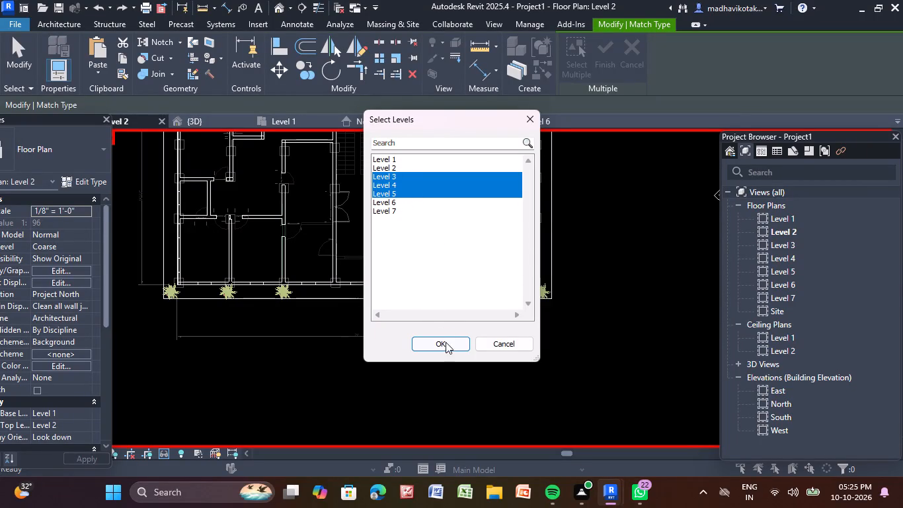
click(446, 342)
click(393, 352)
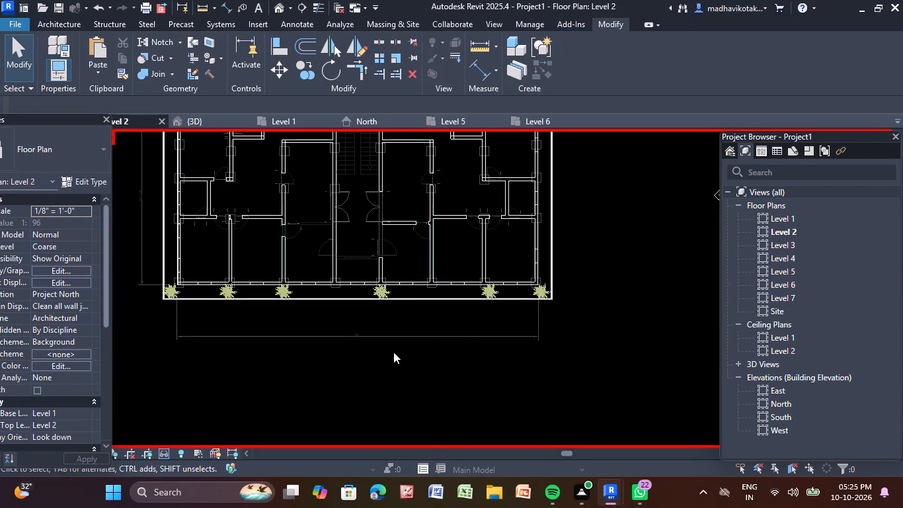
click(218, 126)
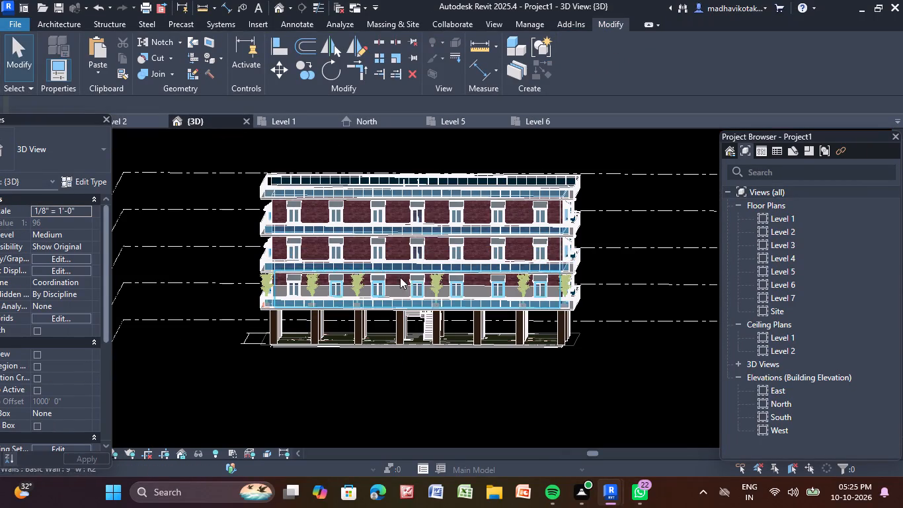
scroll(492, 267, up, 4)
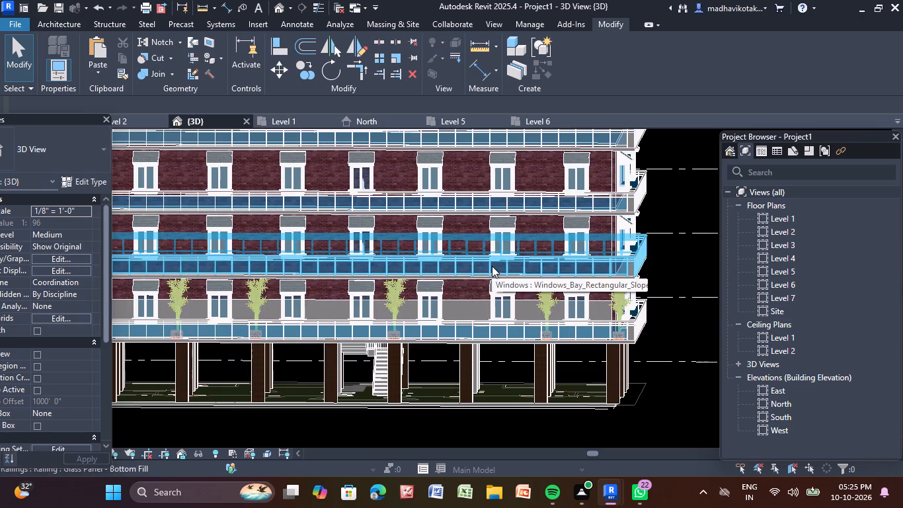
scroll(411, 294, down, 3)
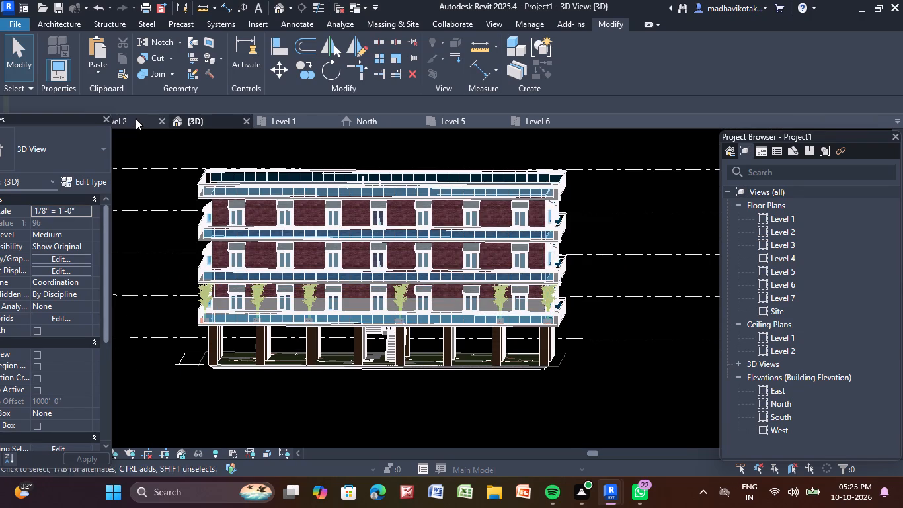
In the Level 2 plan, copy the left corner bamboo plant and paste it aligned to Levels 3, 4, 5 and 6.
click(136, 118)
click(176, 294)
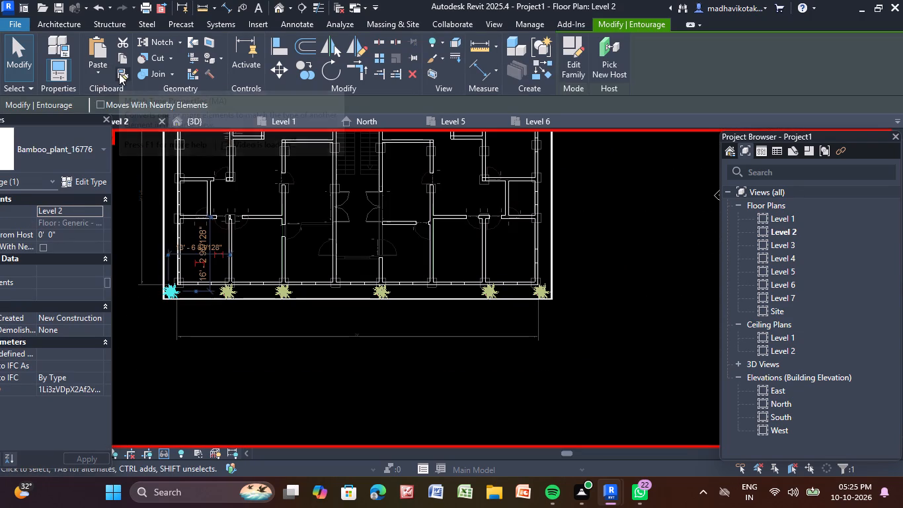
double_click(121, 60)
click(105, 72)
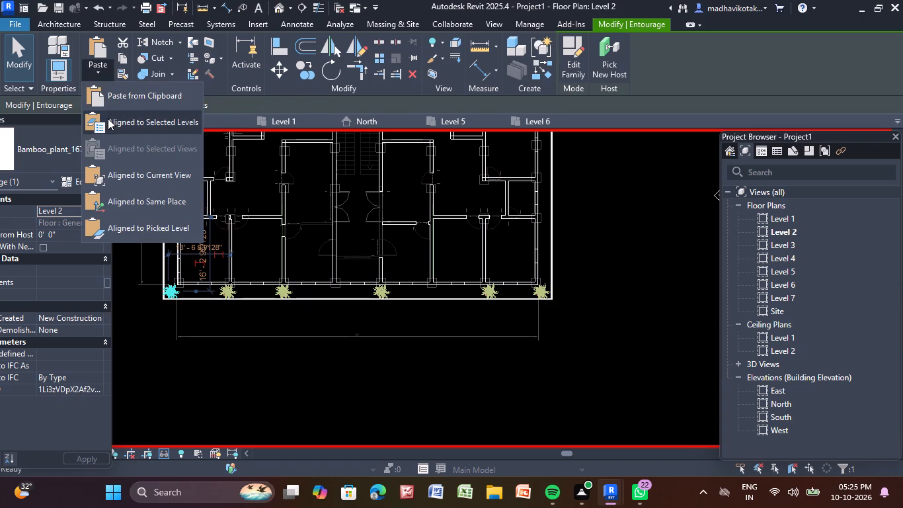
click(108, 118)
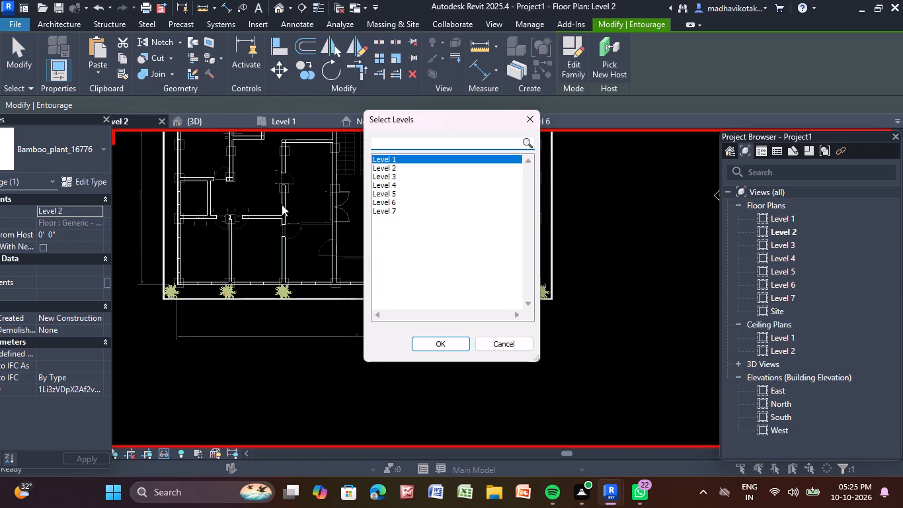
shift+click(398, 175)
drag(399, 178, 401, 205)
click(428, 345)
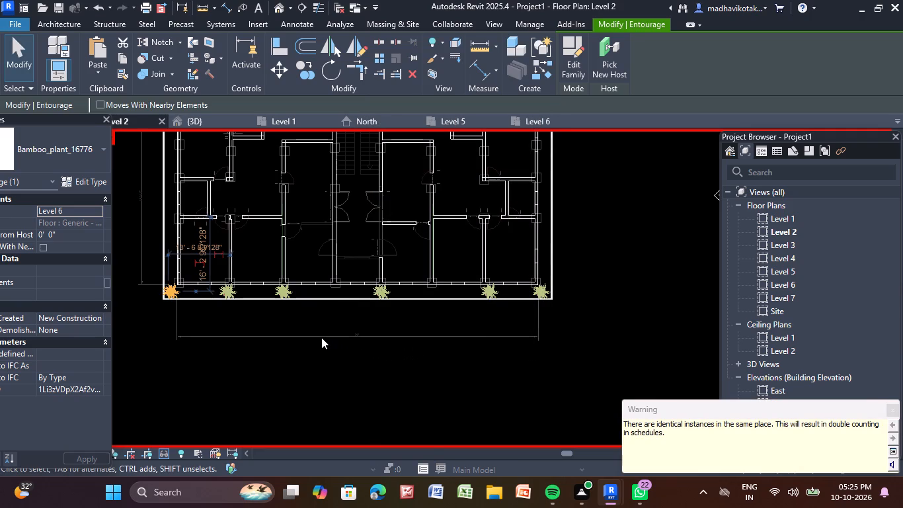
click(321, 337)
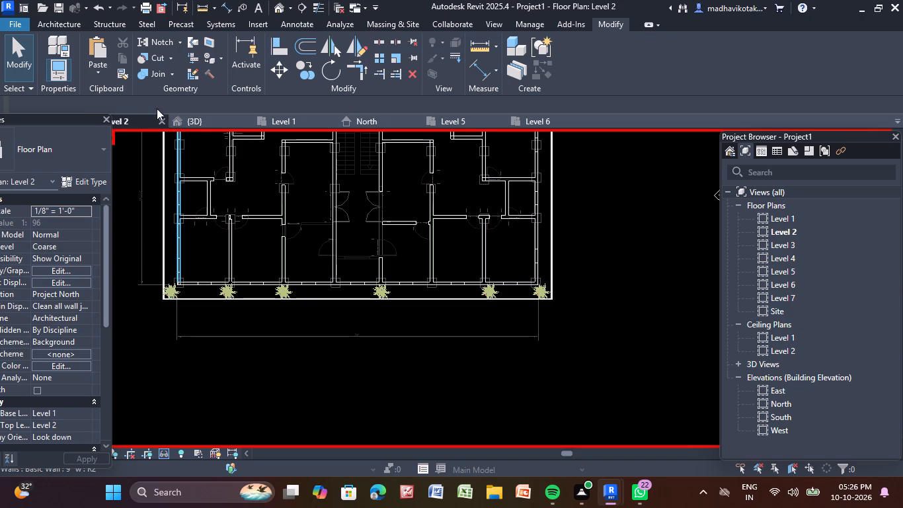
In the 3D view, delete the pasted bamboo plant at the left corner of the top terrace.
click(208, 121)
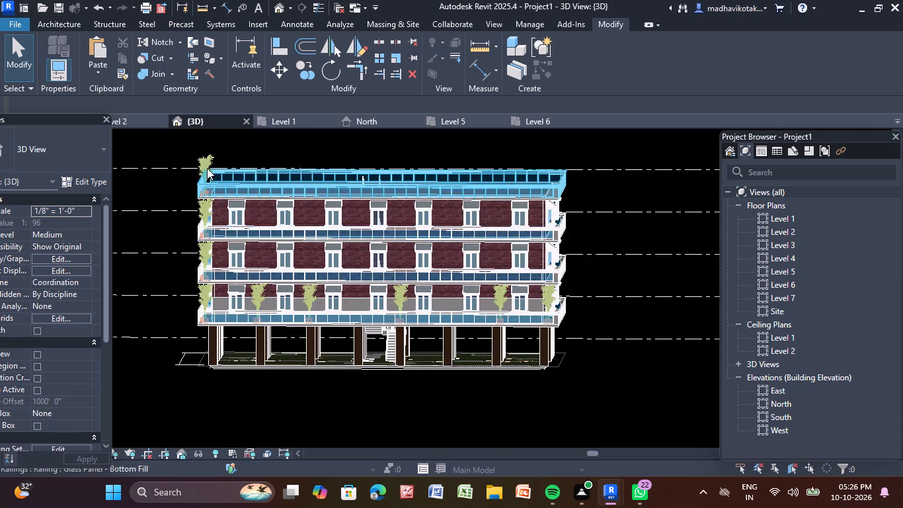
scroll(204, 163, up, 4)
middle_drag(288, 185, 326, 146)
scroll(327, 144, down, 1)
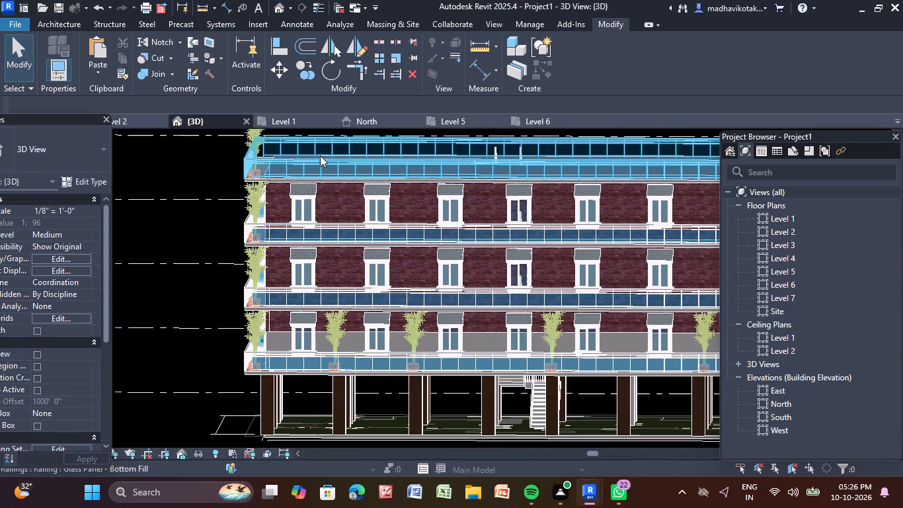
middle_drag(266, 146, 249, 200)
click(235, 180)
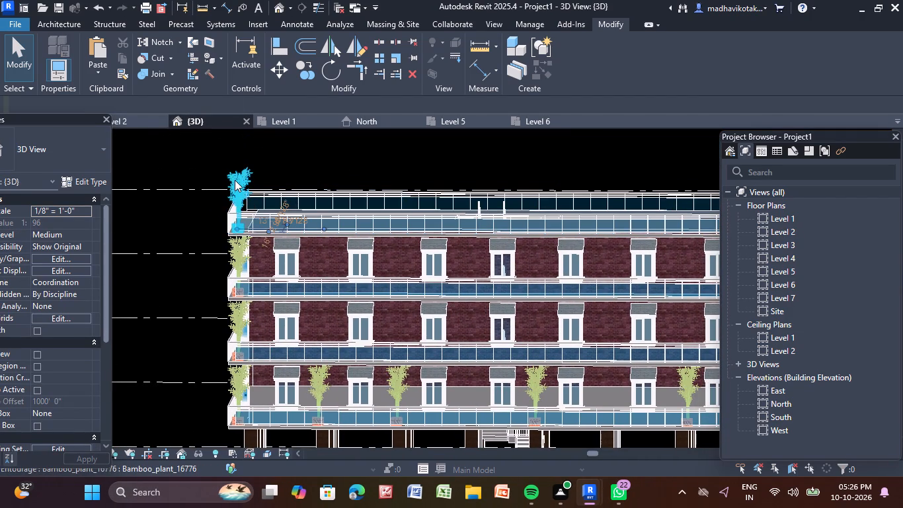
key(Delete)
scroll(235, 179, down, 2)
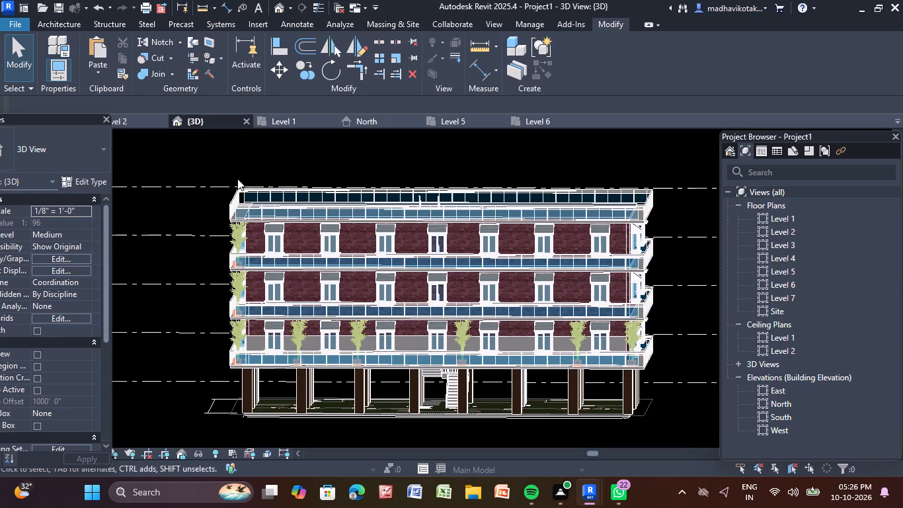
middle_click(237, 179)
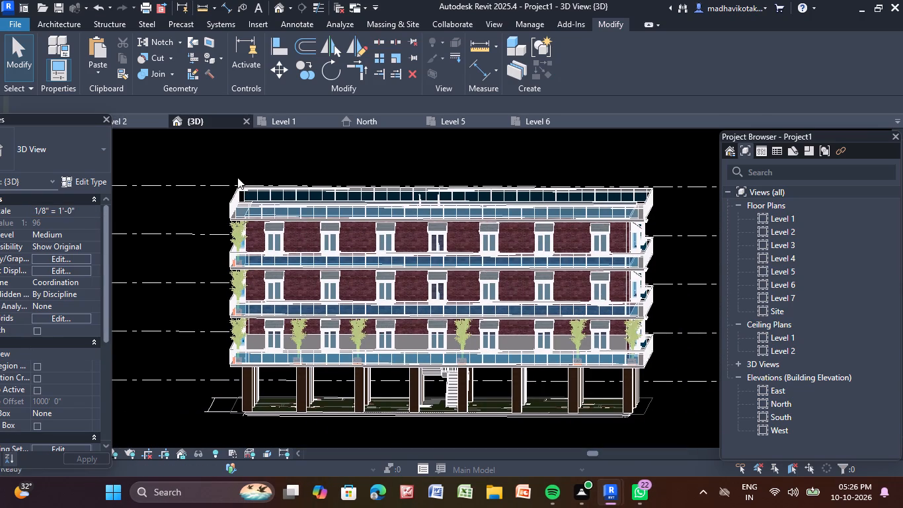
Copy the second bamboo plant from the left on the Level 2 front balcony, paste it aligned to Levels 3, 4 and 5, and check in 3D.
click(144, 119)
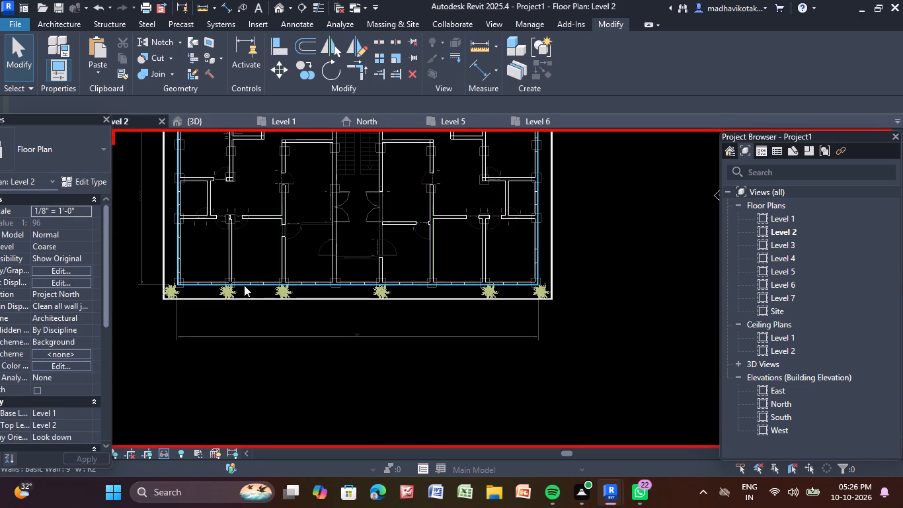
click(230, 290)
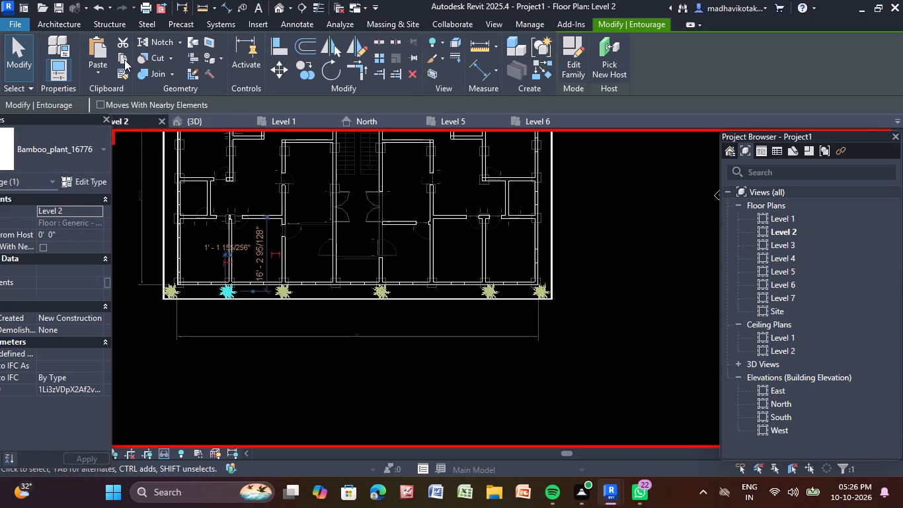
click(124, 60)
click(106, 71)
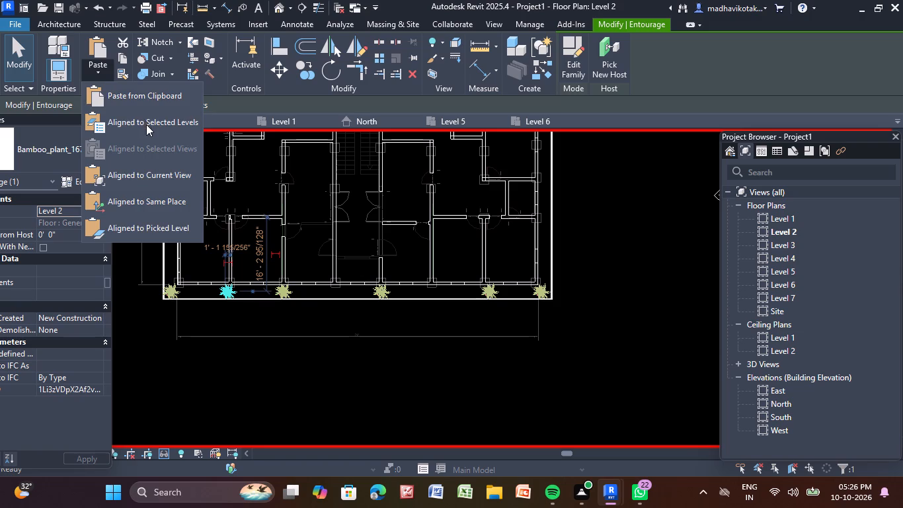
click(146, 124)
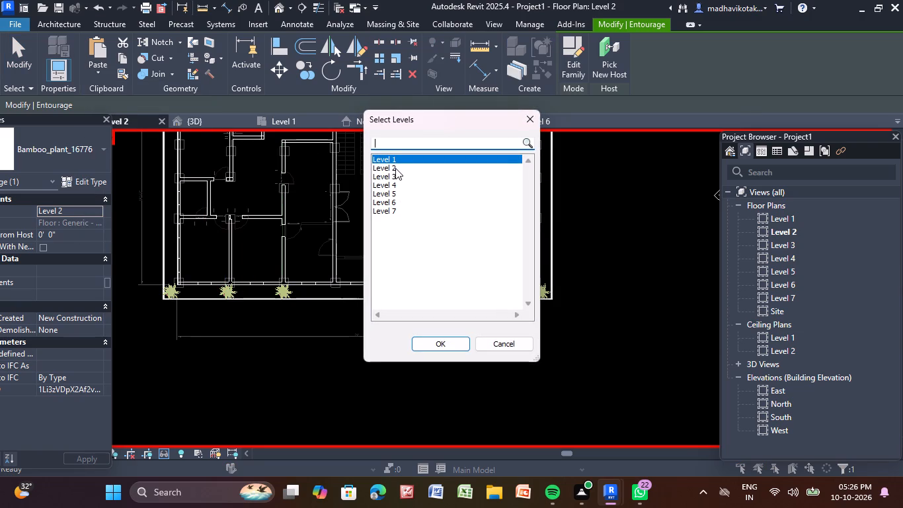
click(390, 175)
shift+drag(389, 176, 386, 192)
click(428, 337)
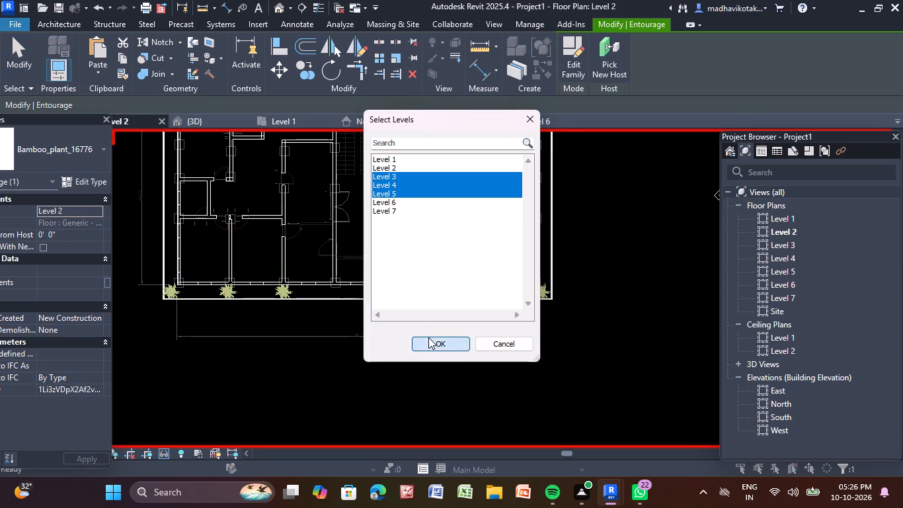
click(284, 333)
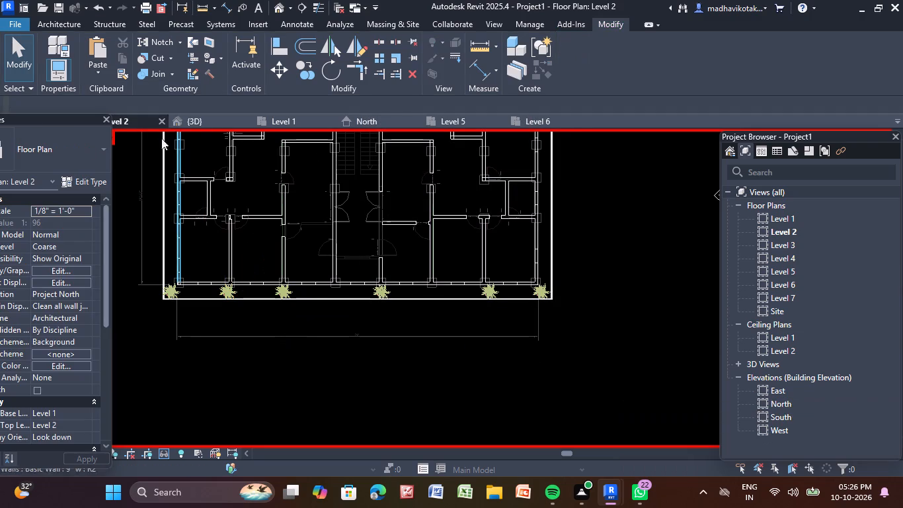
click(201, 118)
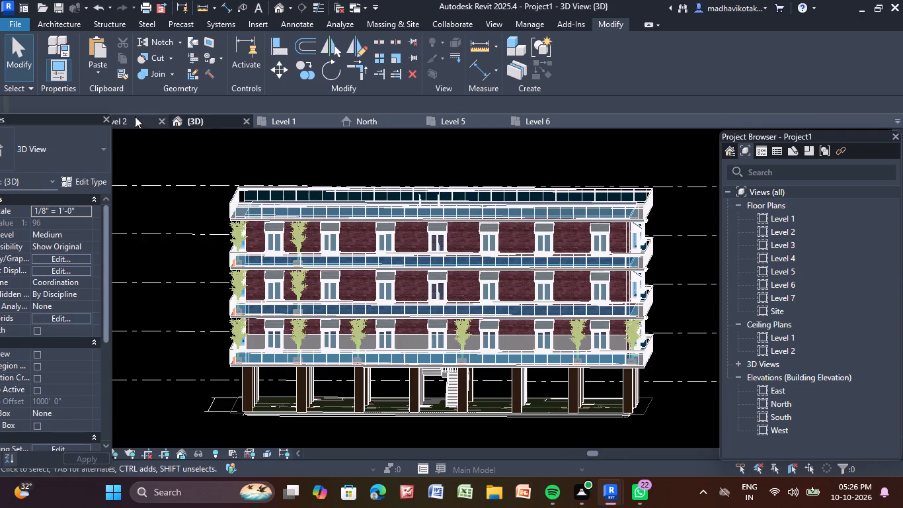
Copy the third bamboo plant from the left on the Level 2 front balcony, paste it aligned to Levels 3, 4 and 5, and check in 3D.
click(135, 116)
click(283, 286)
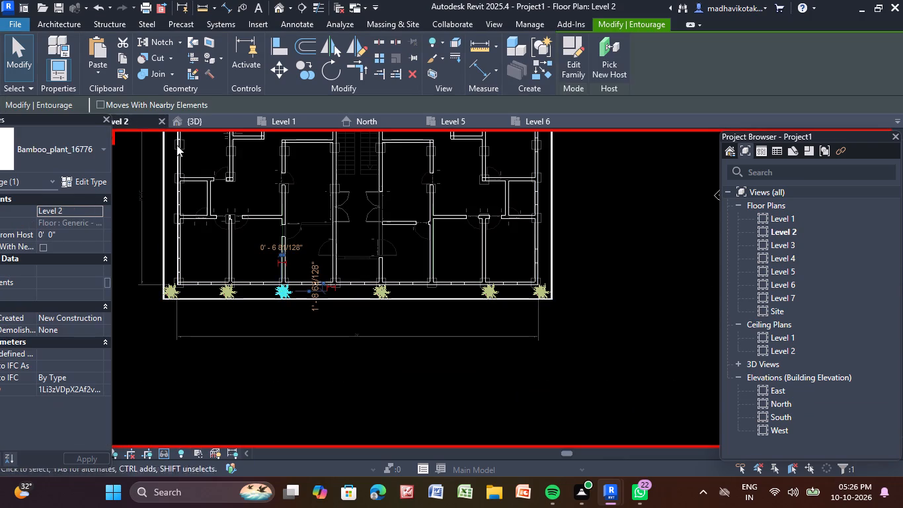
click(124, 56)
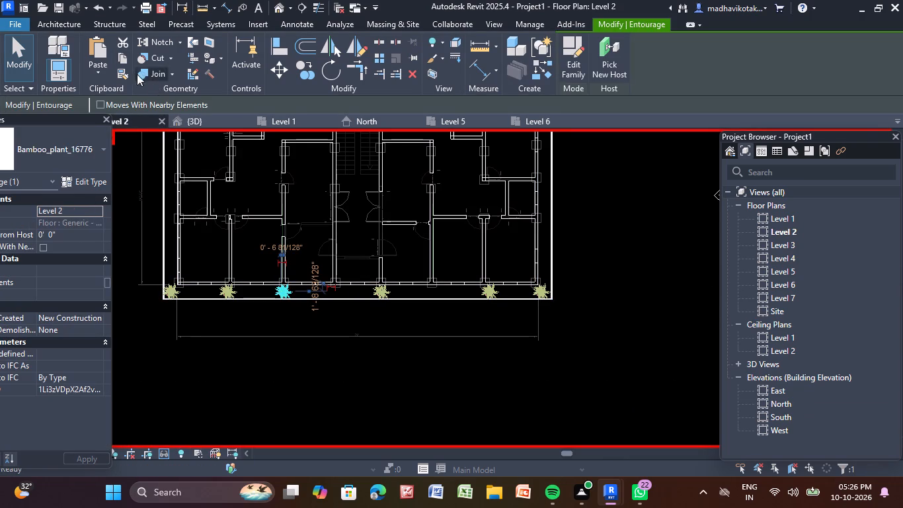
double_click(124, 60)
click(99, 73)
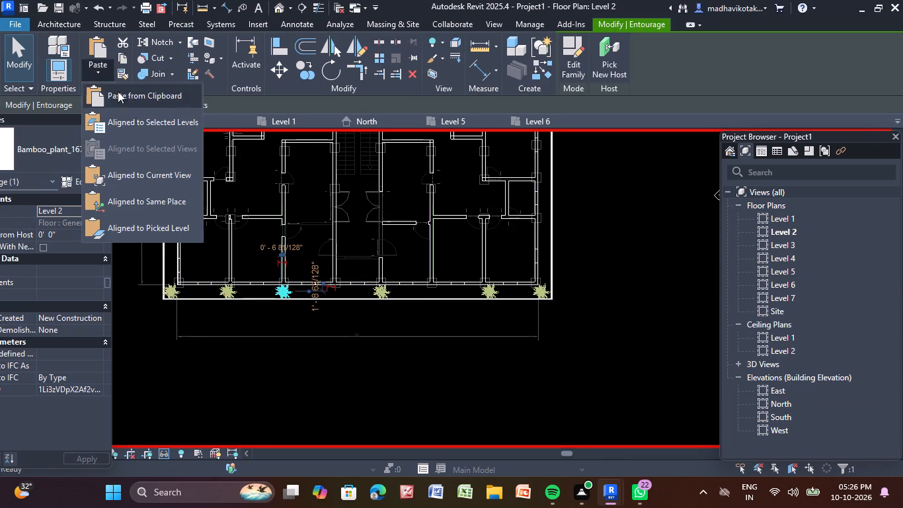
click(137, 124)
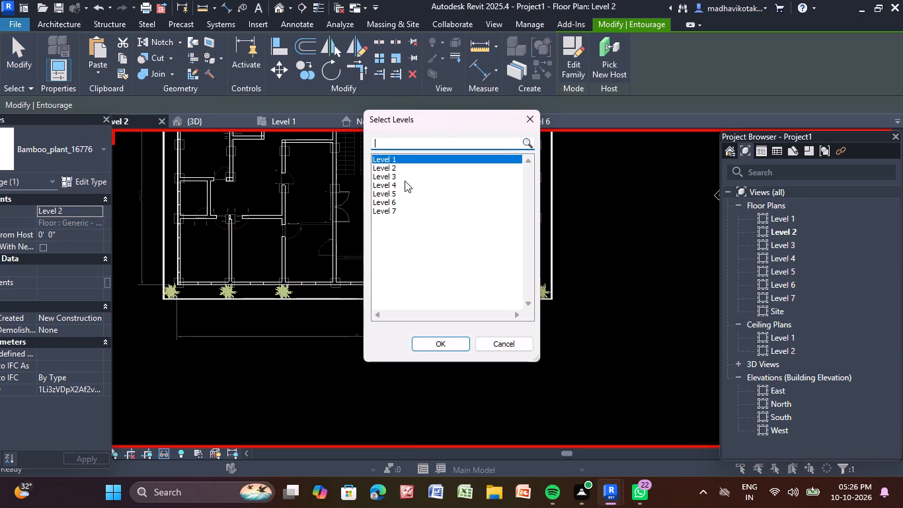
click(400, 179)
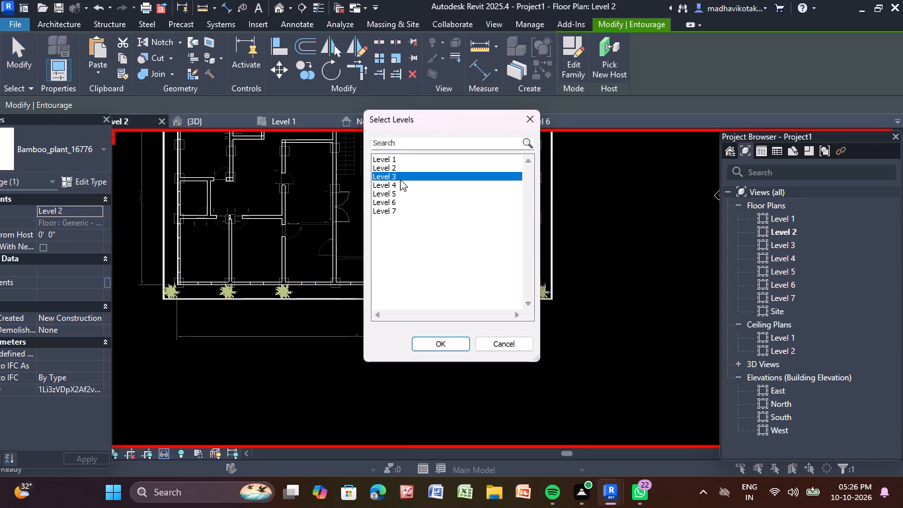
shift+drag(400, 179, 400, 194)
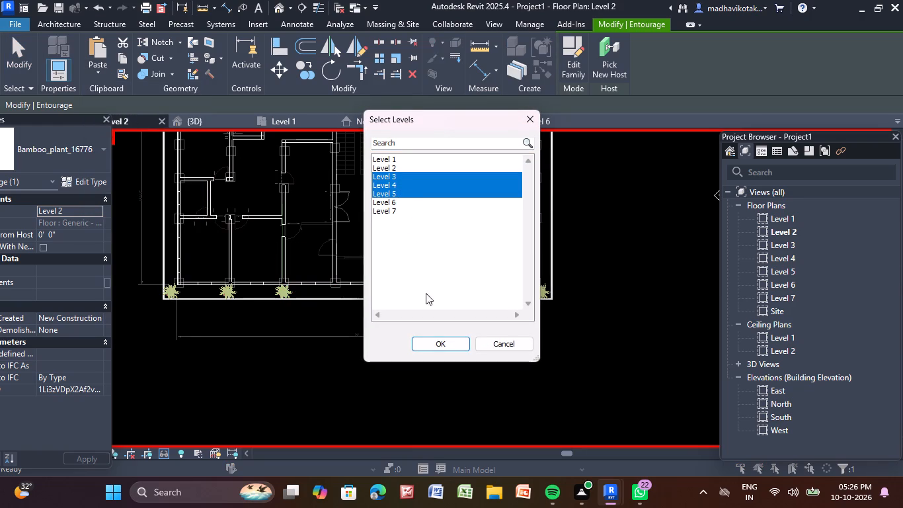
click(431, 339)
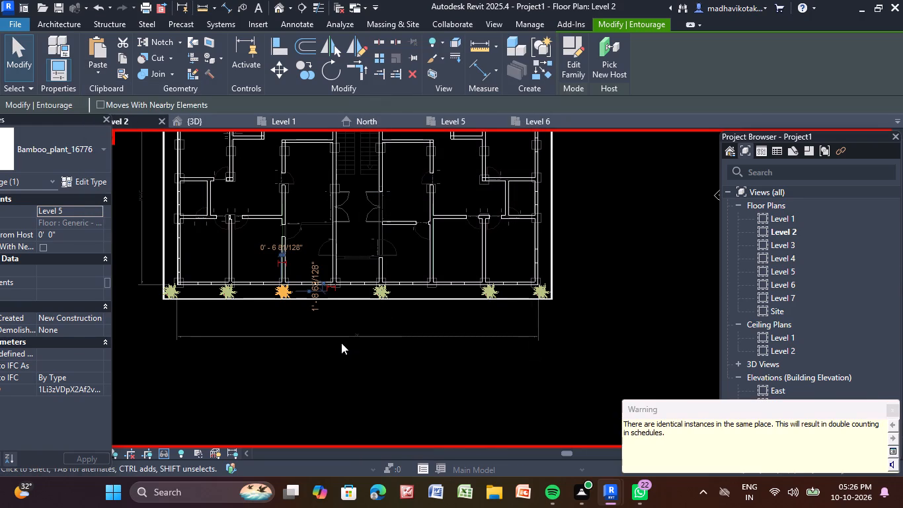
click(341, 343)
click(209, 124)
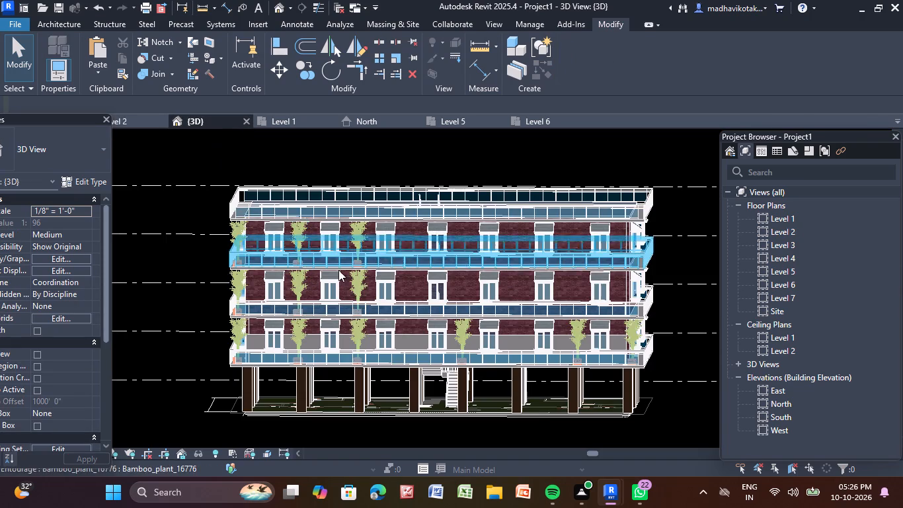
middle_drag(491, 297, 465, 290)
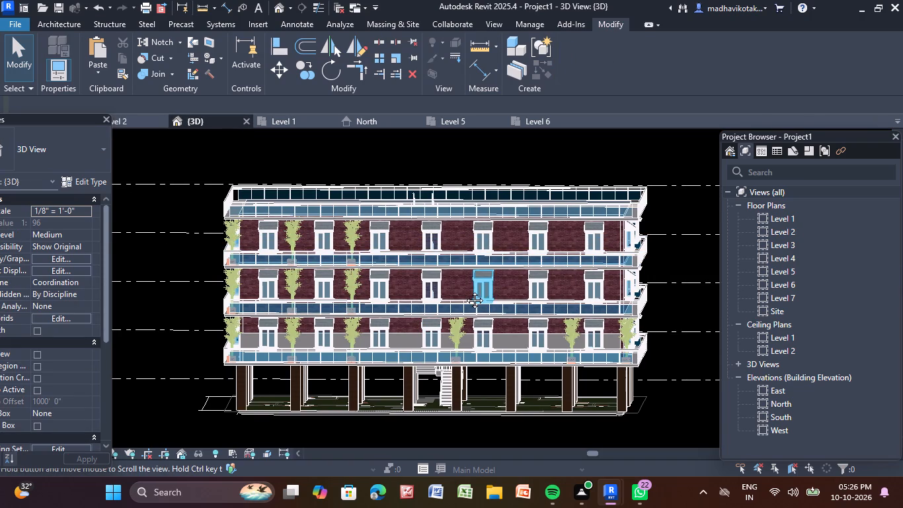
middle_drag(465, 290, 448, 286)
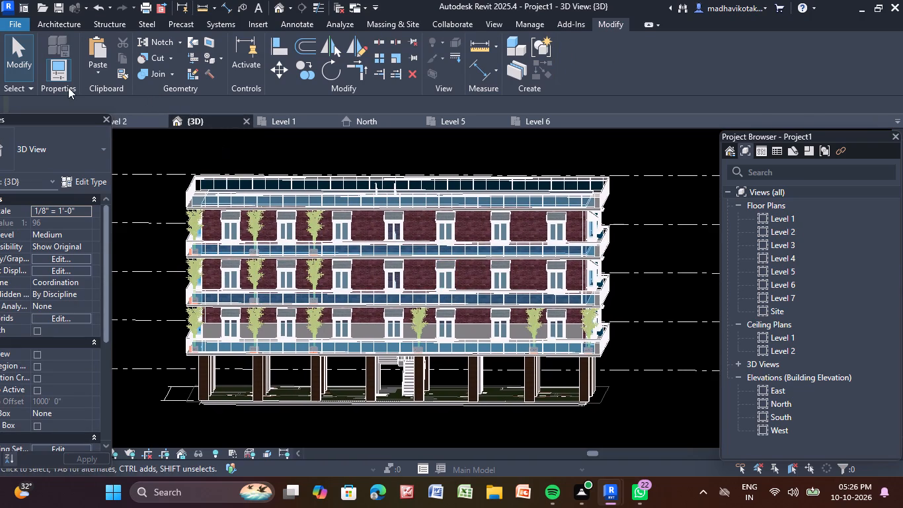
Switch to the Level 2 floor plan.
click(147, 119)
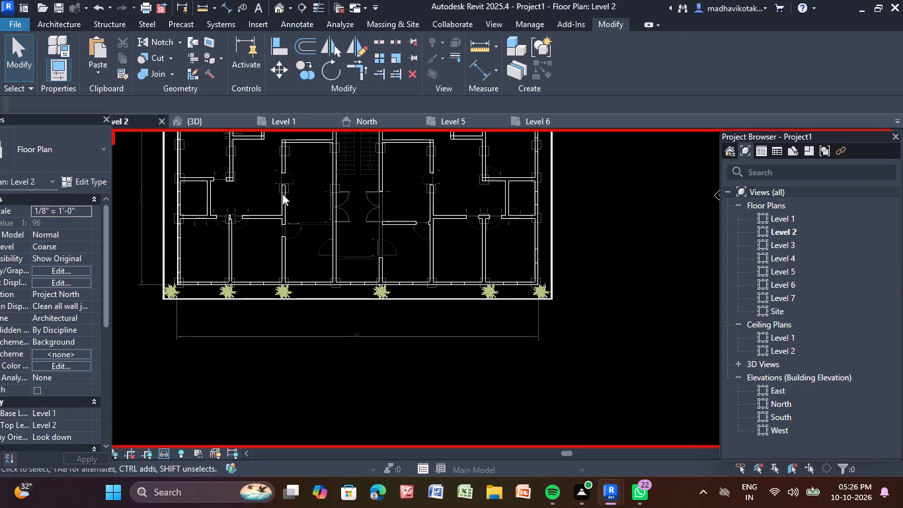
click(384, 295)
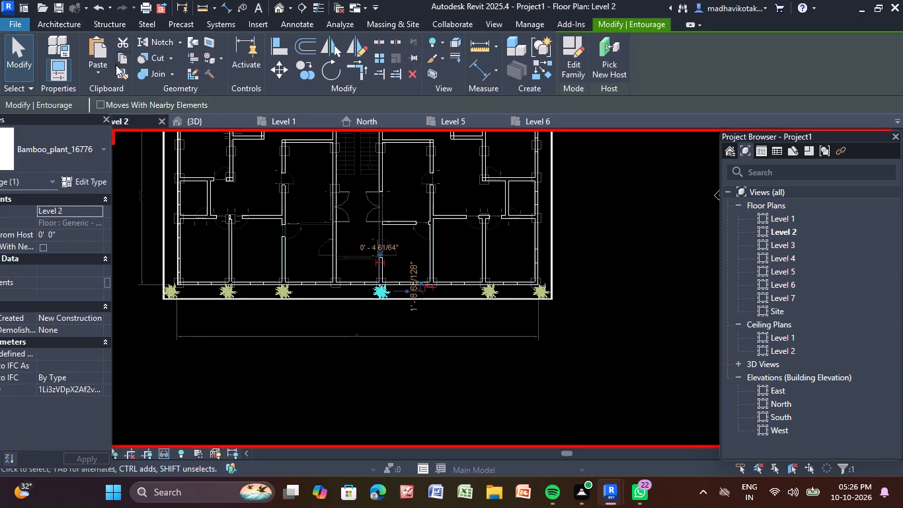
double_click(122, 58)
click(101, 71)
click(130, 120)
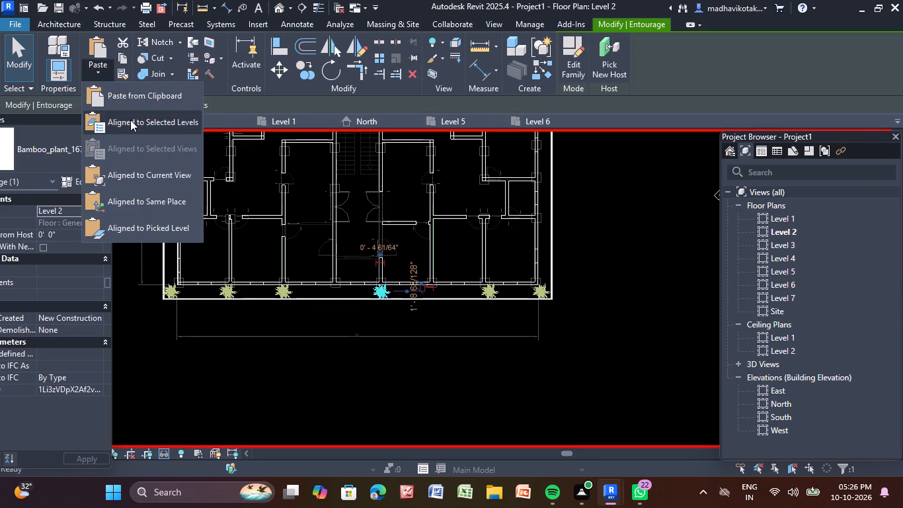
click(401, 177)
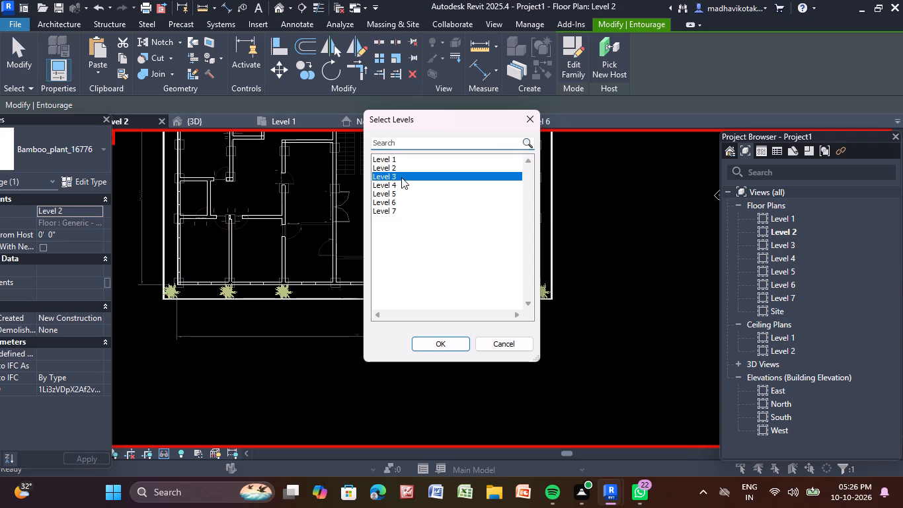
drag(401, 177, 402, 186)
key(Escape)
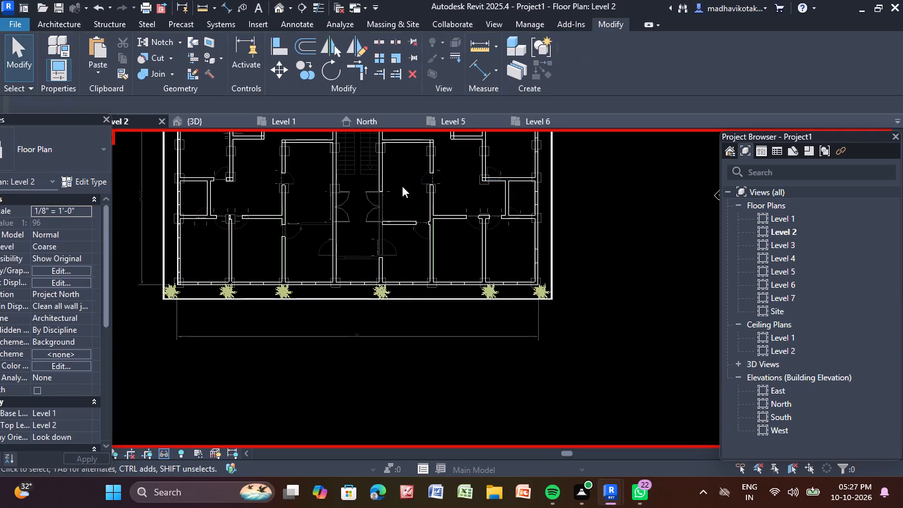
Copy the fourth bamboo plant from the left on the Level 2 front balcony and paste it aligned to Levels 3, 4, 5 and 6.
click(381, 288)
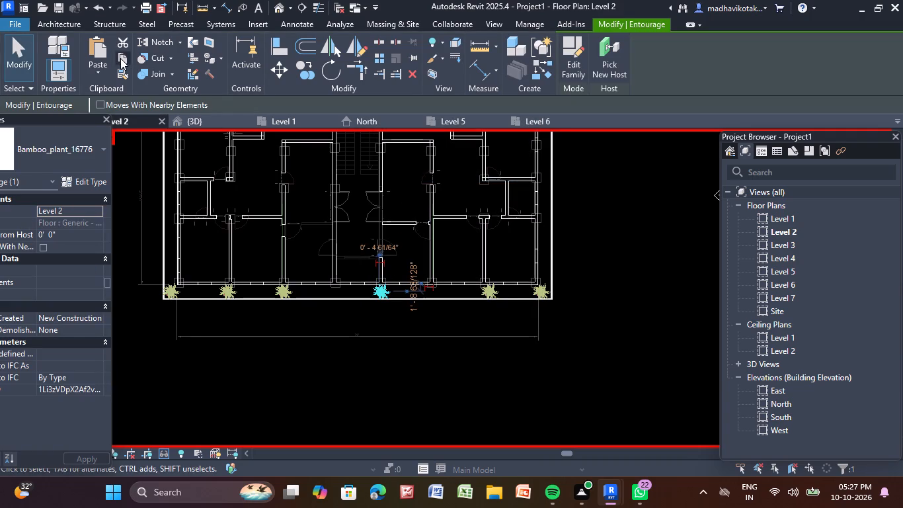
double_click(120, 58)
click(99, 68)
click(136, 120)
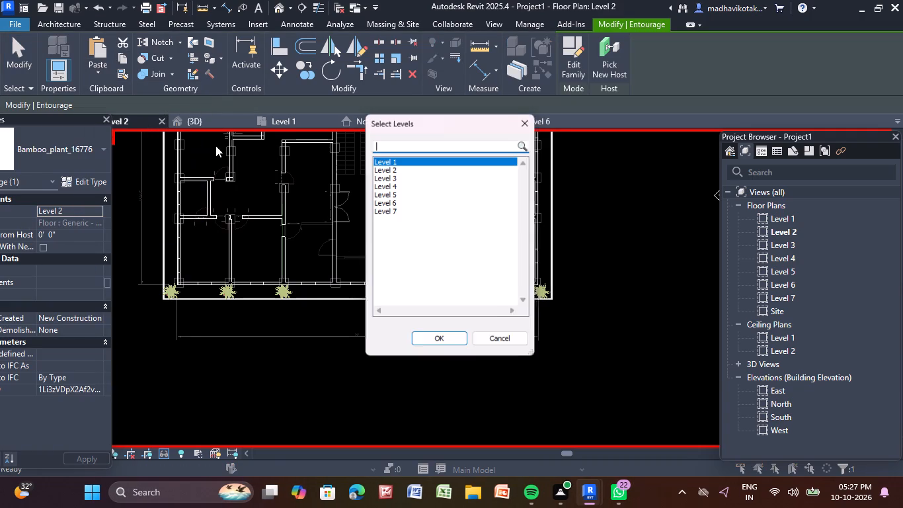
click(399, 176)
shift+drag(403, 179, 407, 198)
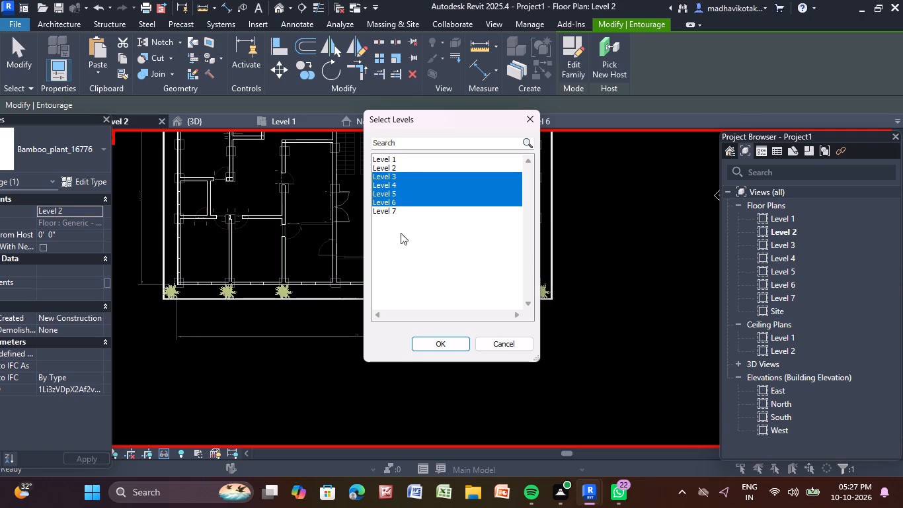
click(452, 345)
click(466, 314)
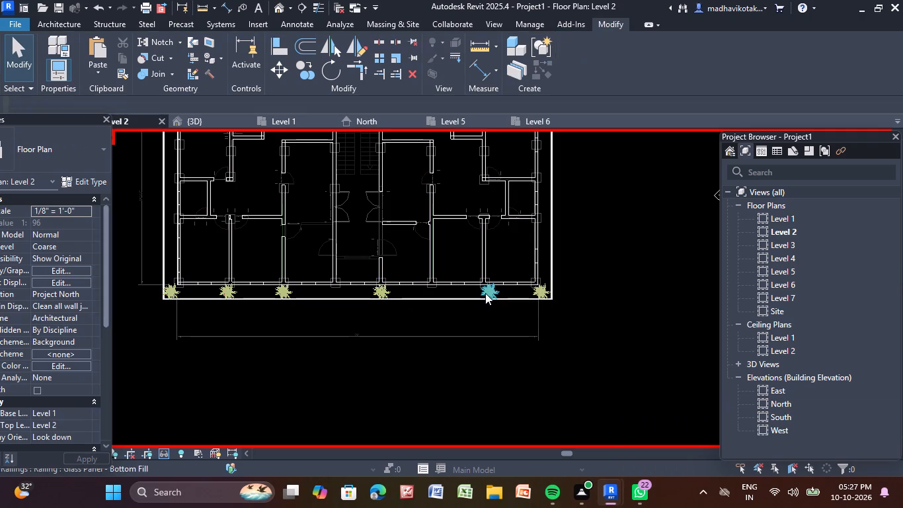
Copy the fifth bamboo plant from the left on the Level 2 front balcony and paste it aligned to Levels 3, 4, 5 and 6.
click(485, 293)
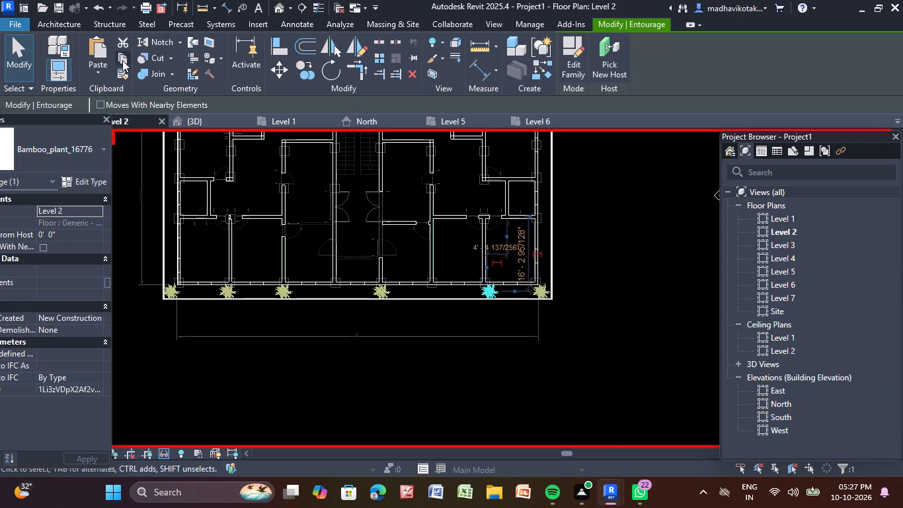
double_click(122, 59)
click(97, 75)
click(151, 123)
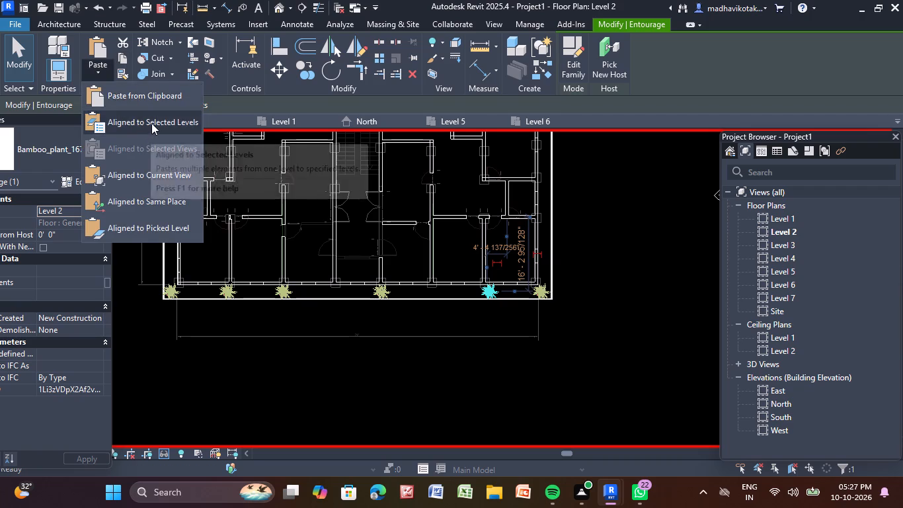
click(407, 177)
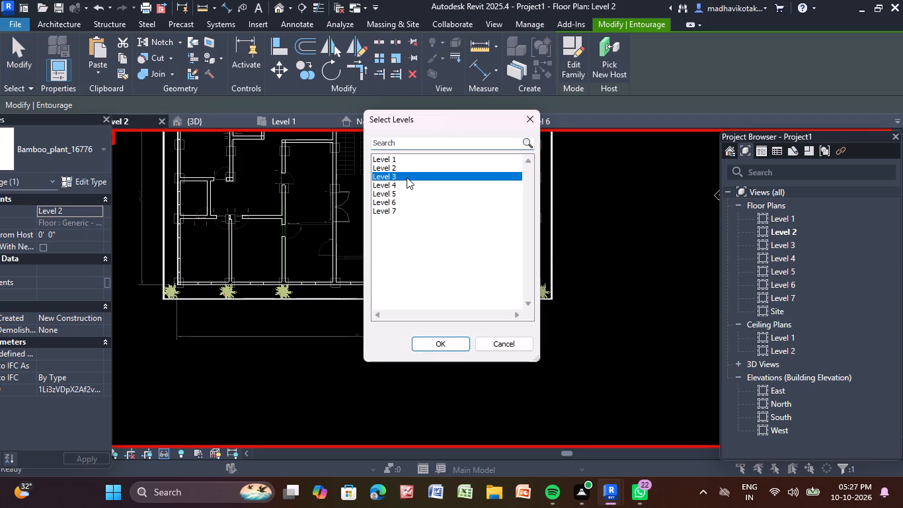
shift+drag(407, 178, 409, 200)
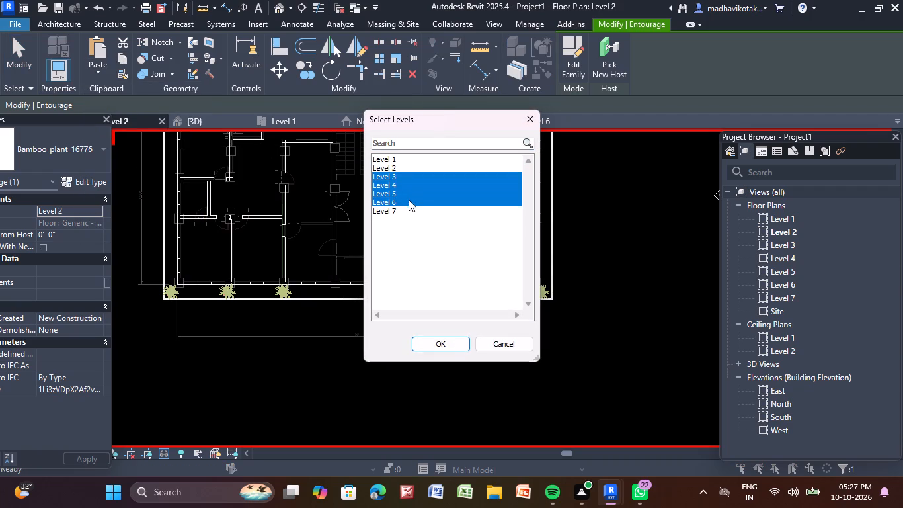
click(457, 345)
click(487, 337)
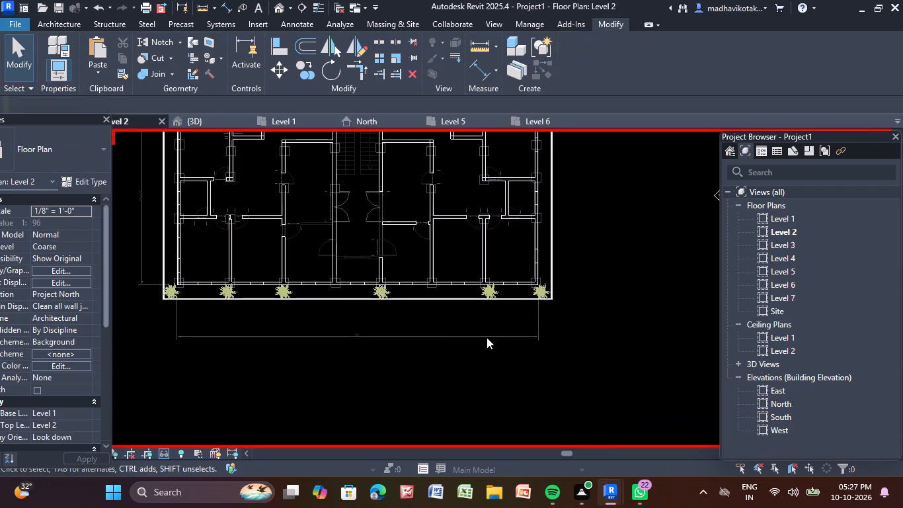
Copy the right corner bamboo plant on the Level 2 front balcony and paste it aligned to Levels 3, 4, 5 and 6.
click(543, 286)
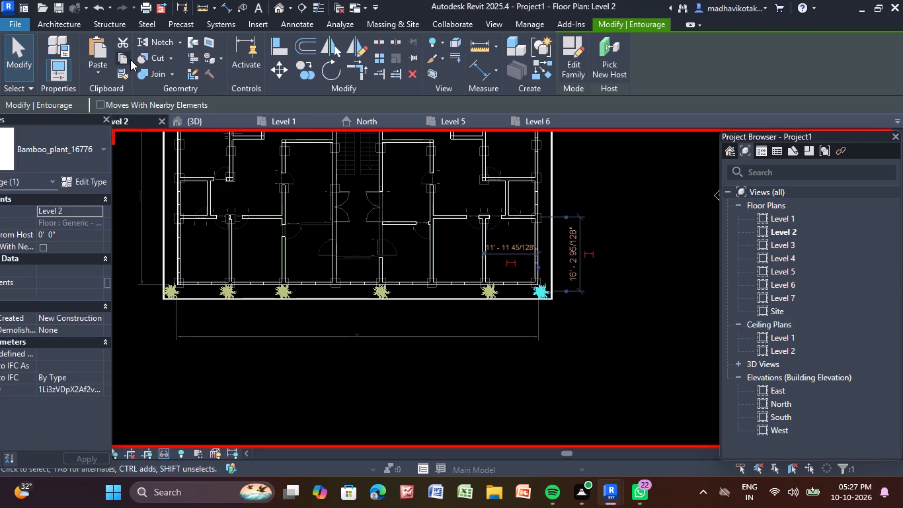
double_click(122, 58)
click(97, 67)
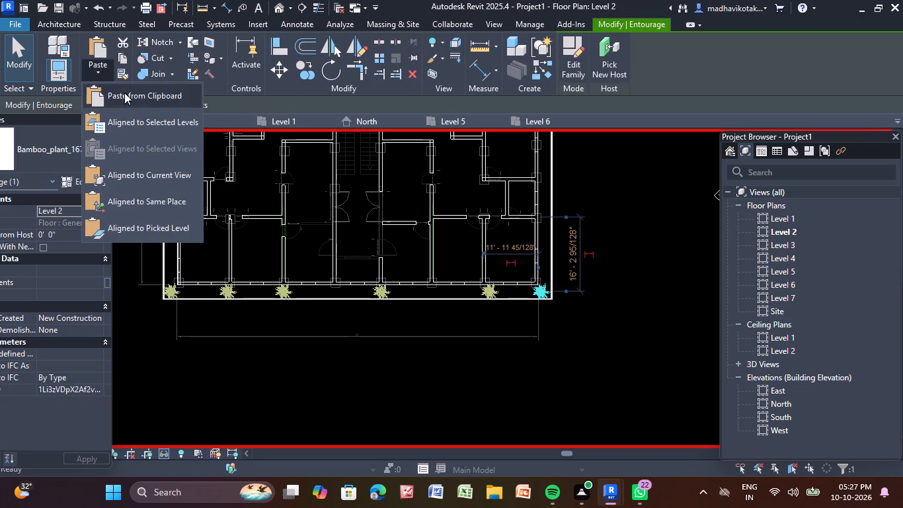
click(139, 121)
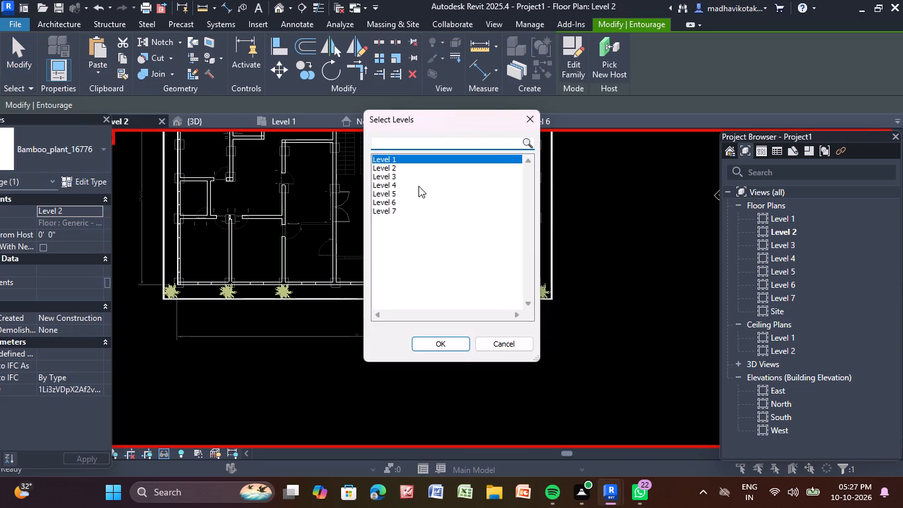
click(404, 175)
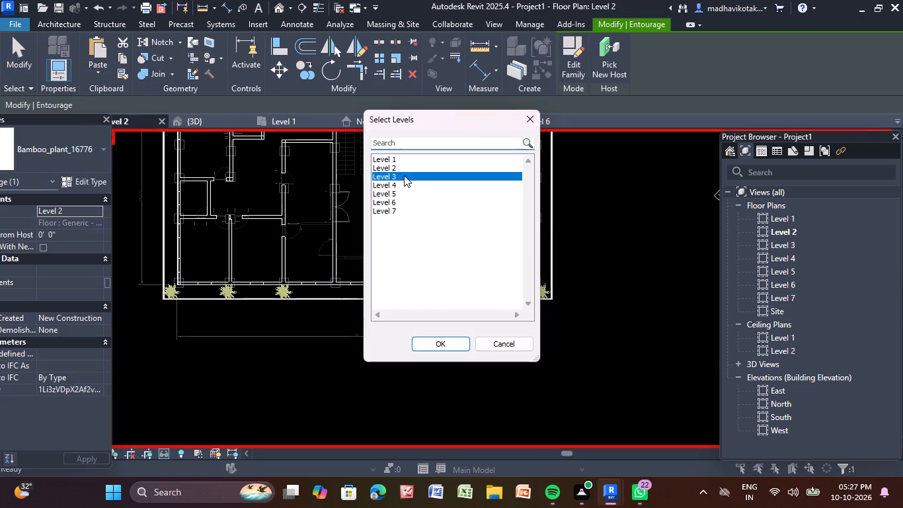
drag(405, 175, 400, 200)
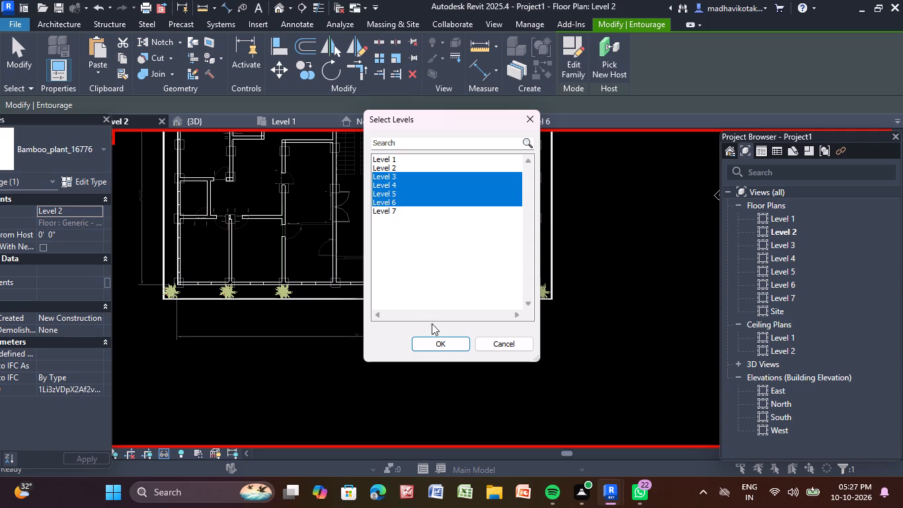
click(439, 345)
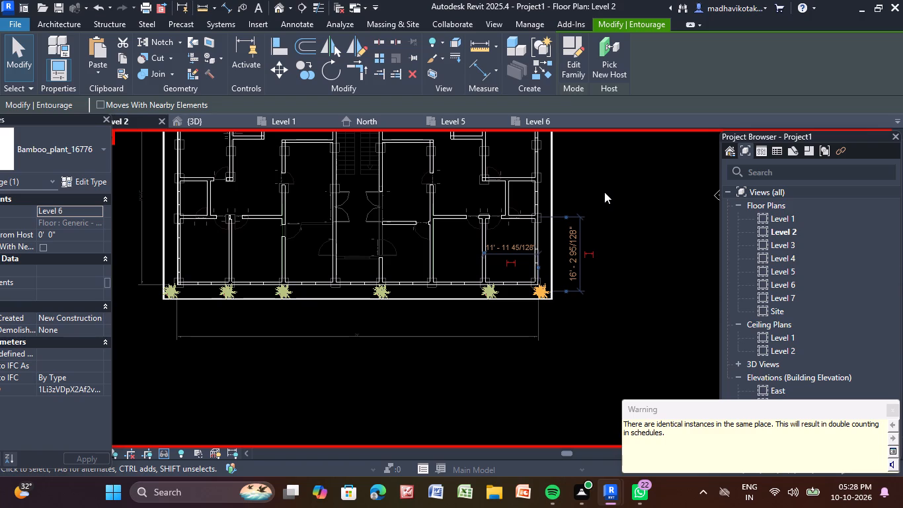
key(Escape)
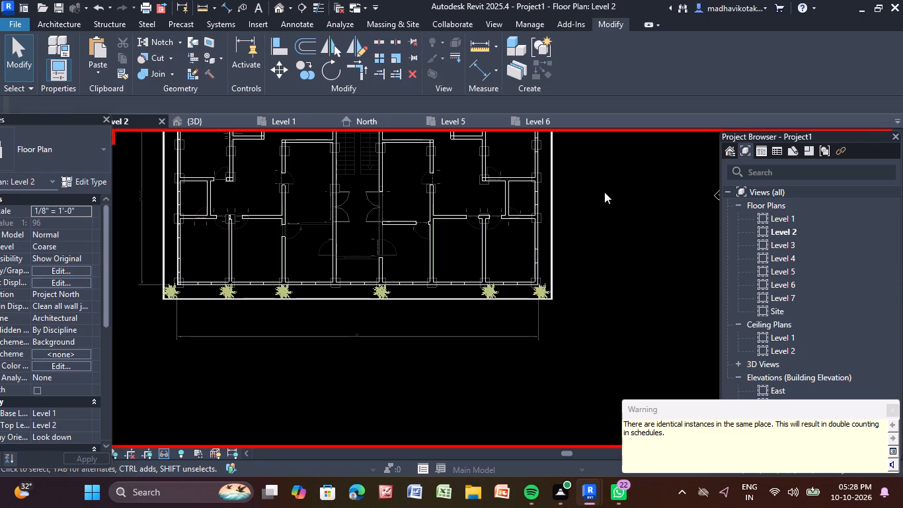
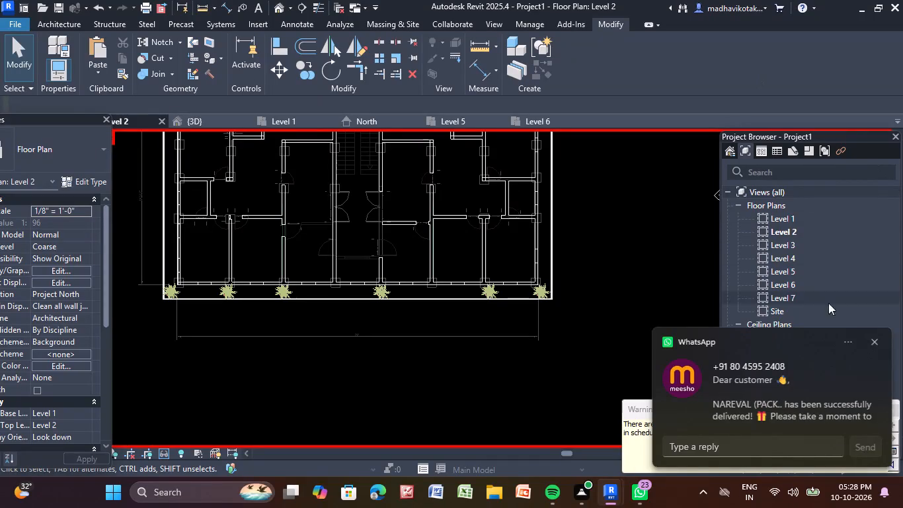
In the 3D view, delete the three bamboo plants standing on the front edge of Level 6.
click(871, 349)
scroll(573, 208, down, 2)
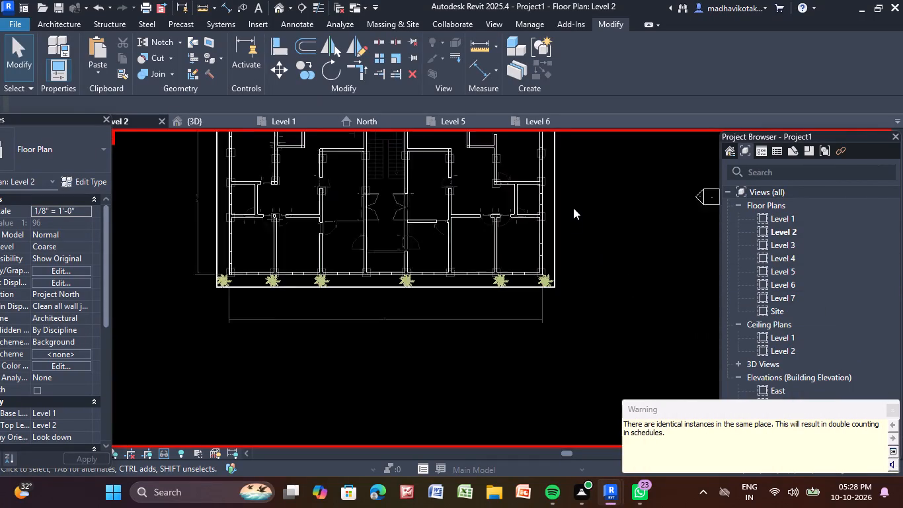
scroll(573, 208, down, 2)
middle_drag(573, 208, 554, 257)
click(215, 122)
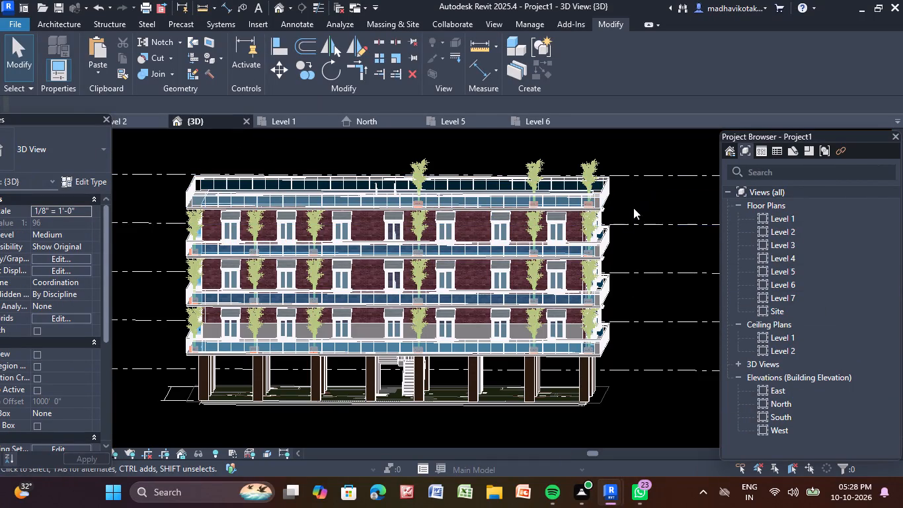
click(587, 179)
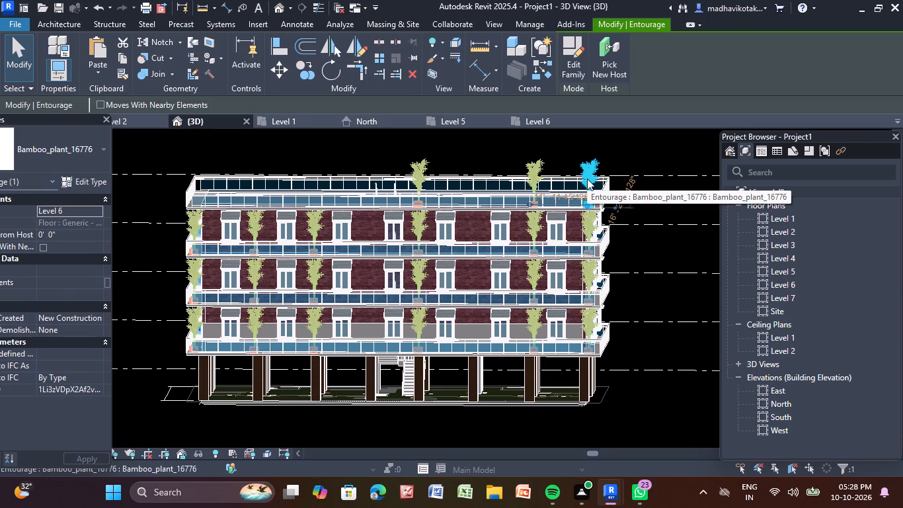
key(Delete)
drag(539, 169, 377, 197)
key(Delete)
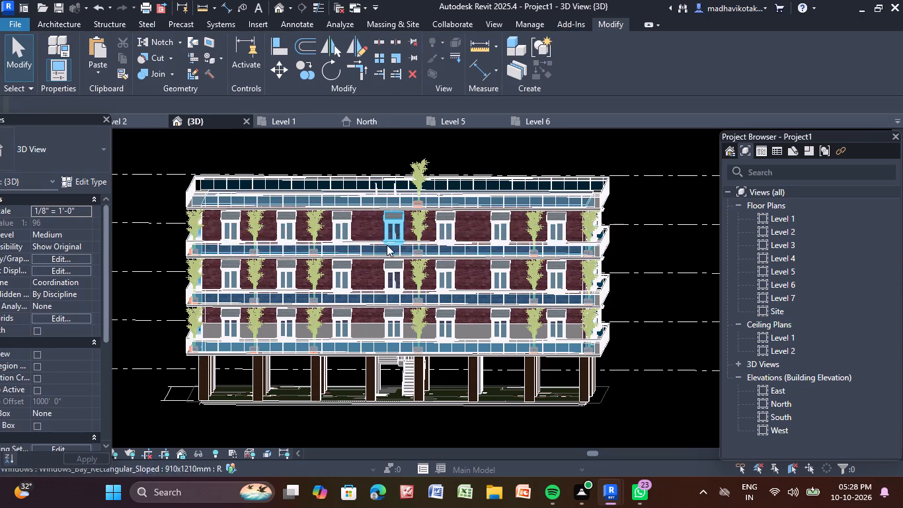
click(419, 177)
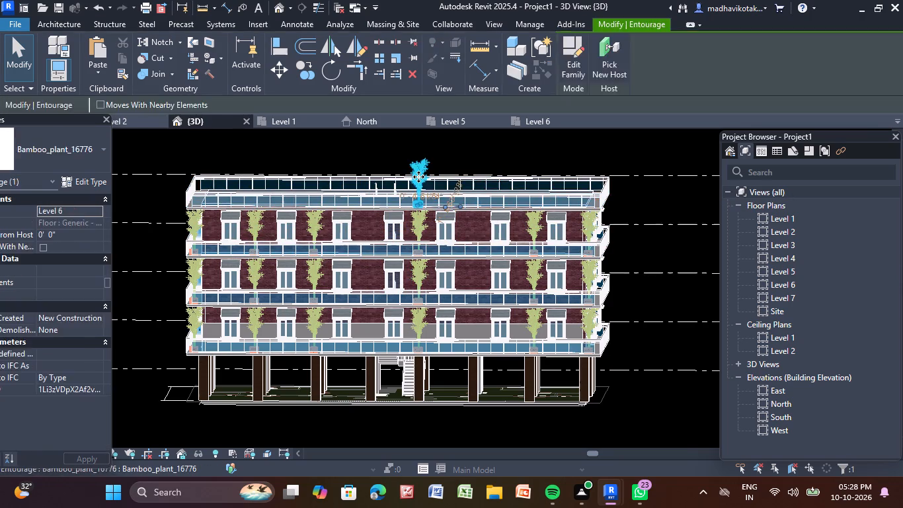
key(Delete)
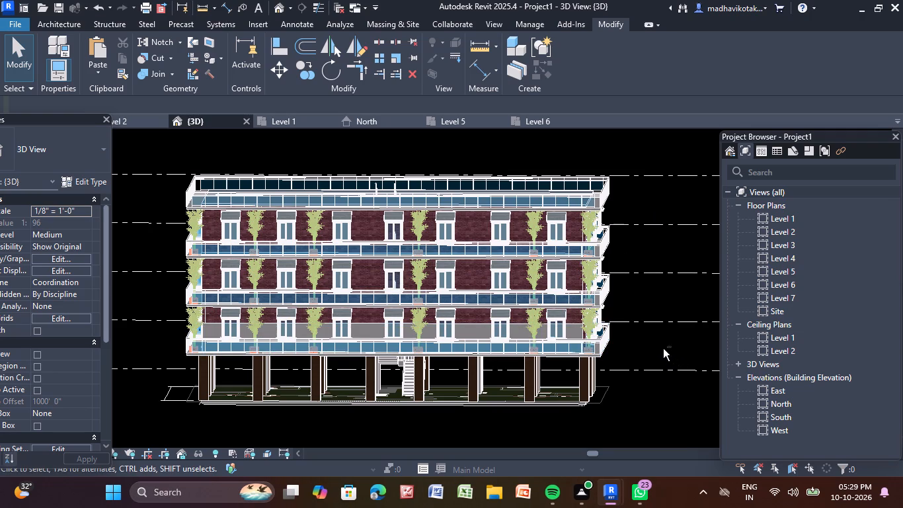
Examine the building's front facade in the 3D view, checking the bamboo plants along the balconies and the roof level.
shift+middle_drag(663, 349, 655, 327)
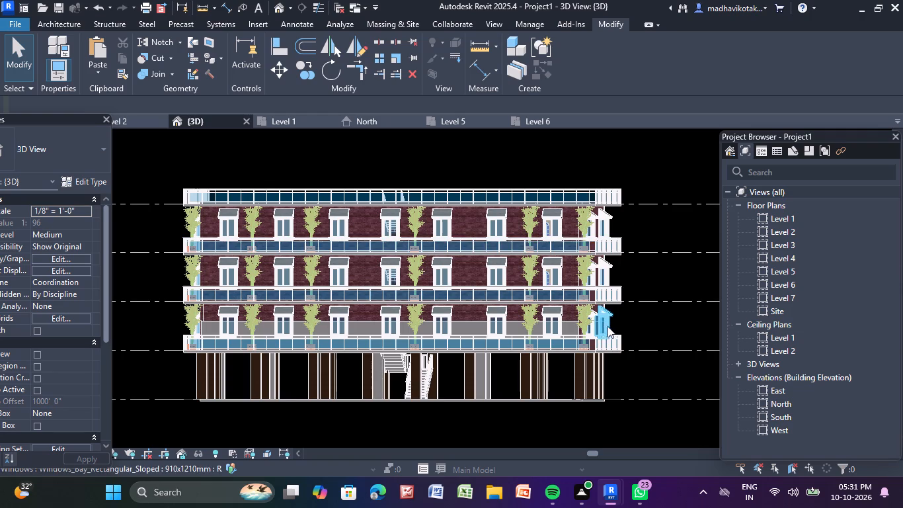
scroll(609, 327, down, 2)
middle_drag(638, 257, 613, 216)
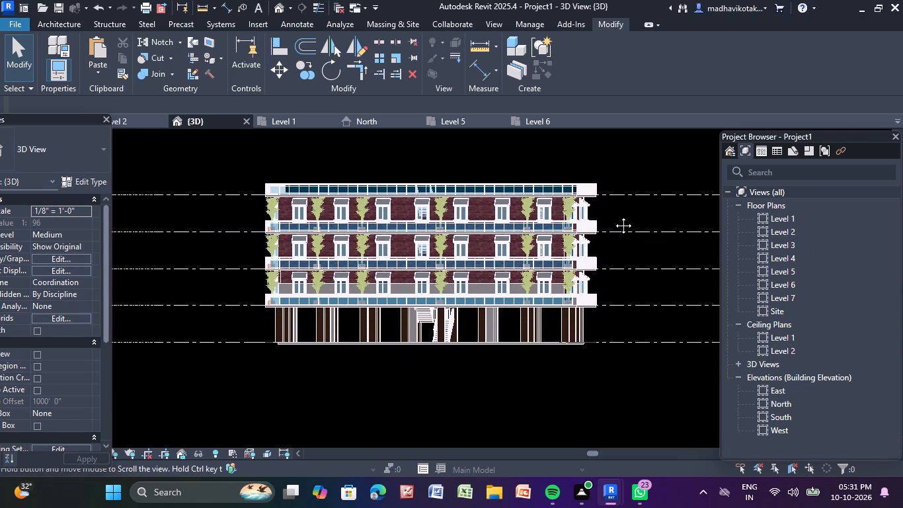
middle_drag(613, 216, 611, 216)
scroll(599, 281, up, 3)
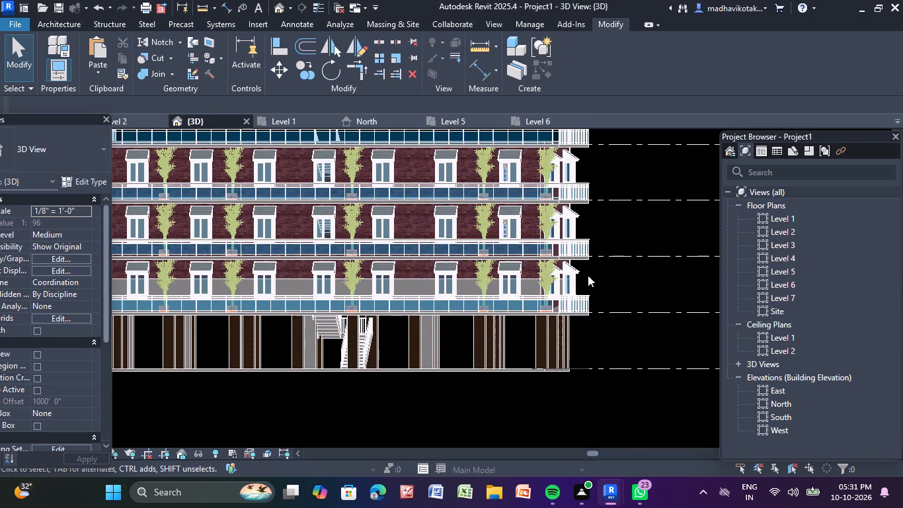
scroll(601, 283, down, 1)
middle_drag(621, 301, 644, 311)
click(71, 27)
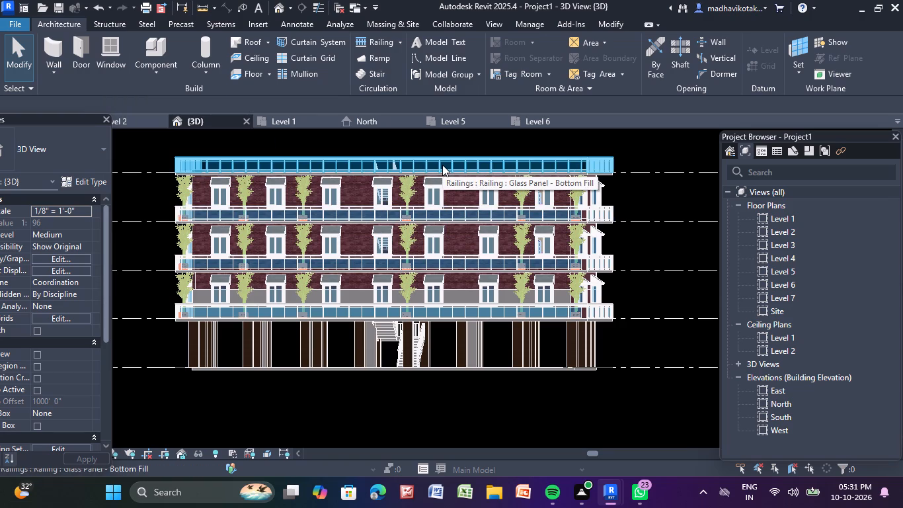
scroll(442, 165, down, 2)
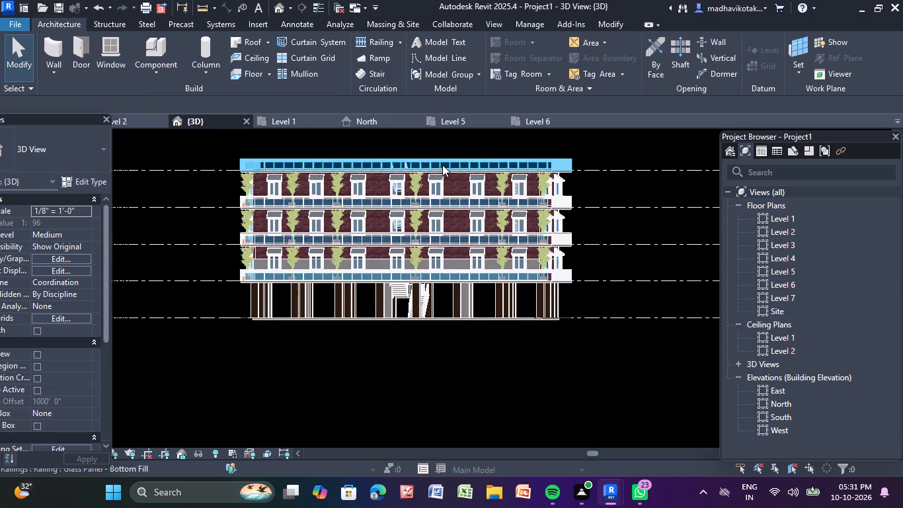
middle_drag(436, 172, 418, 227)
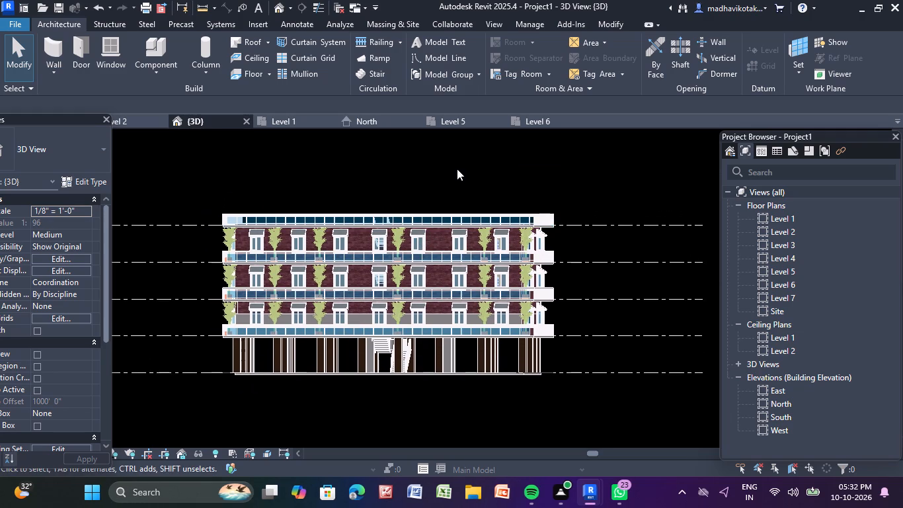
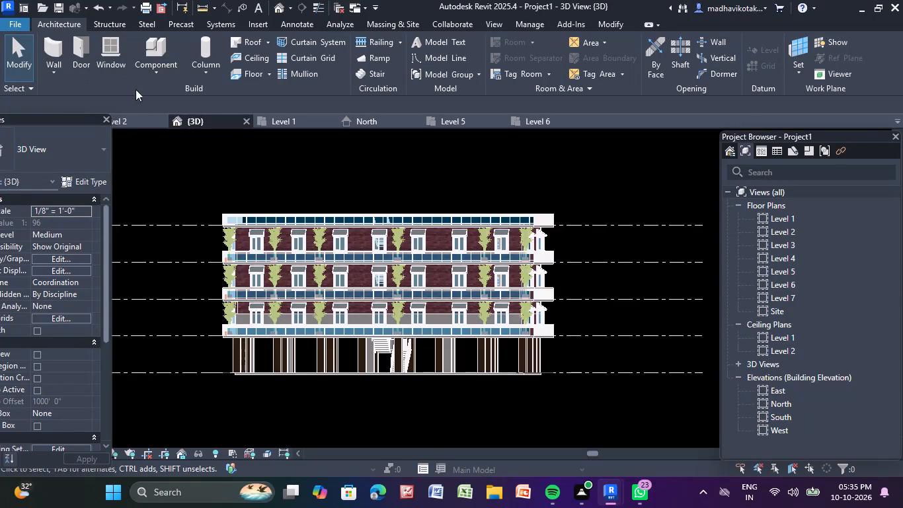
Open the Level 2 floor plan and look over its layout and the bamboo plants along the front edge.
click(128, 122)
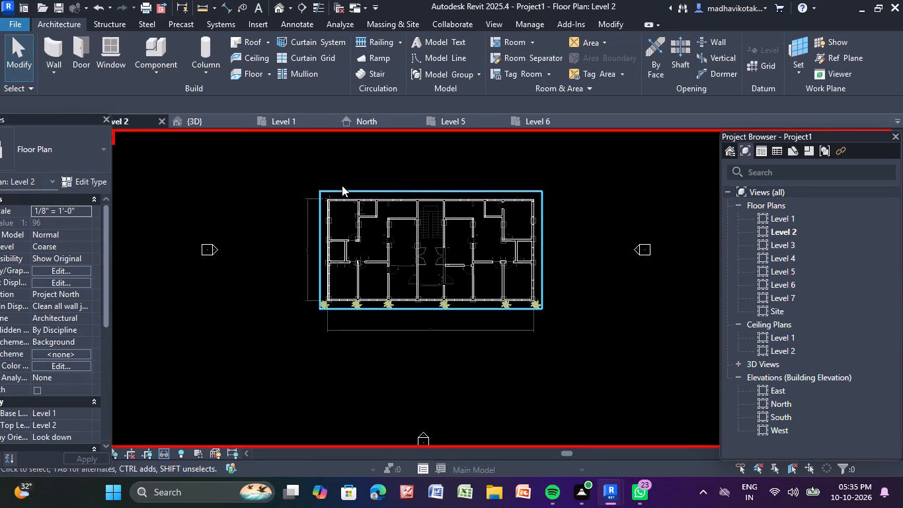
scroll(442, 261, up, 1)
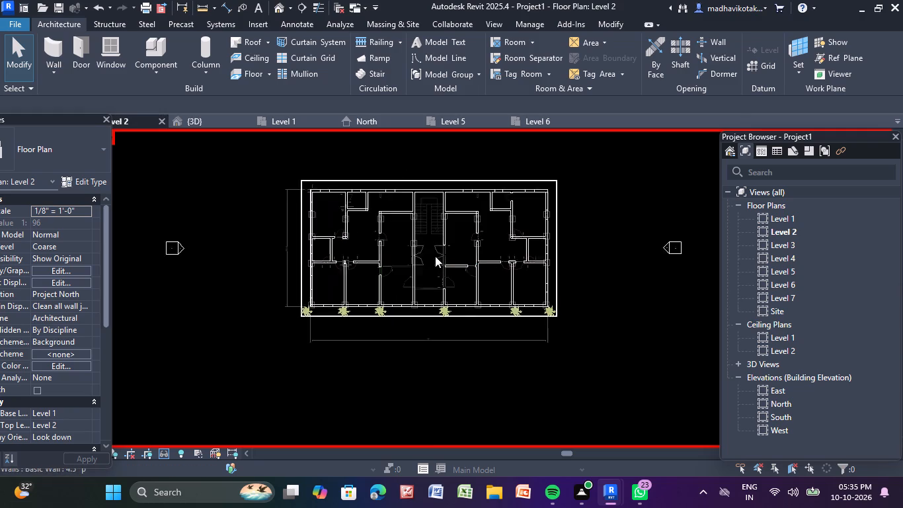
scroll(435, 256, up, 3)
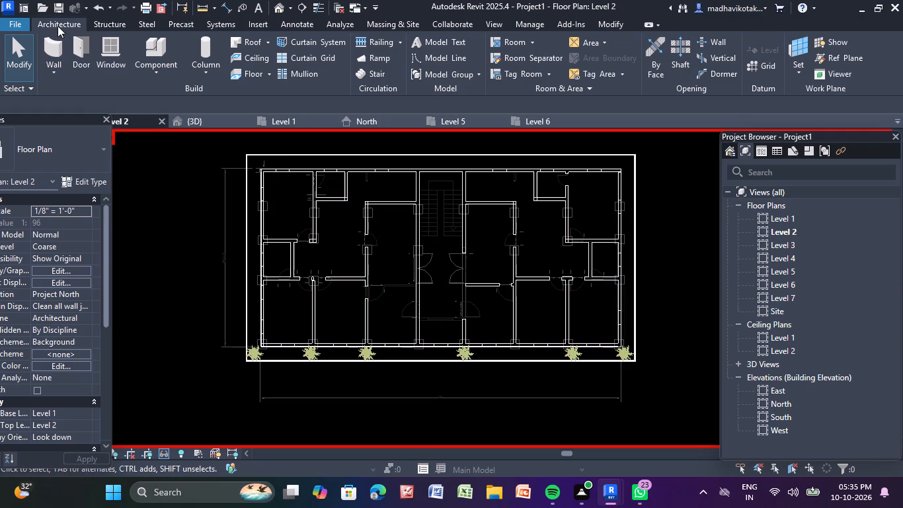
click(58, 26)
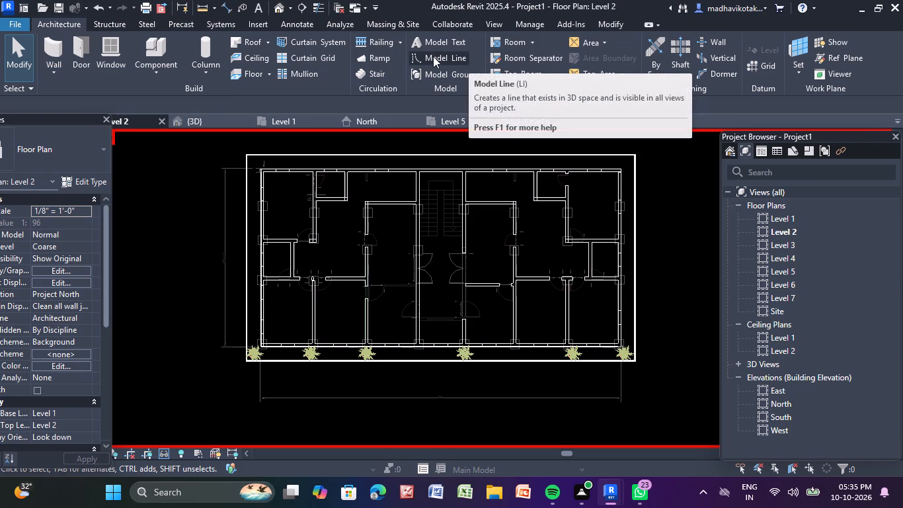
click(521, 25)
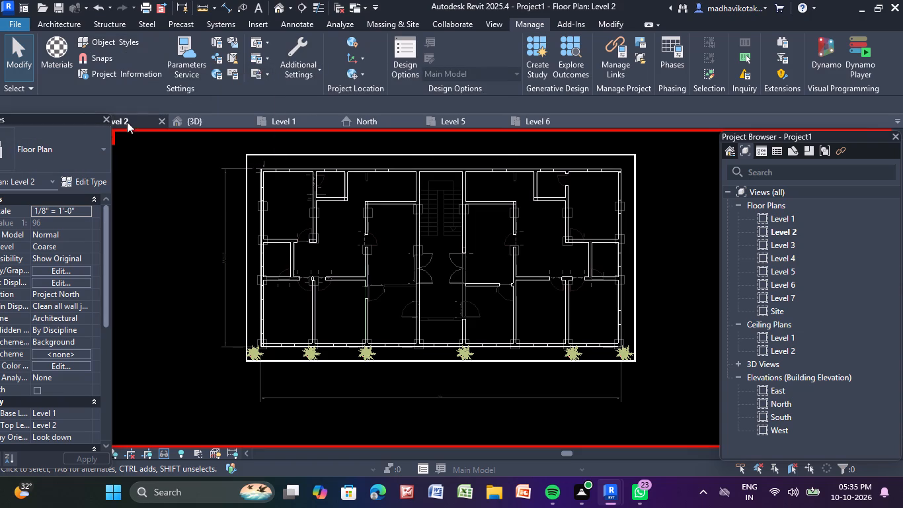
click(59, 19)
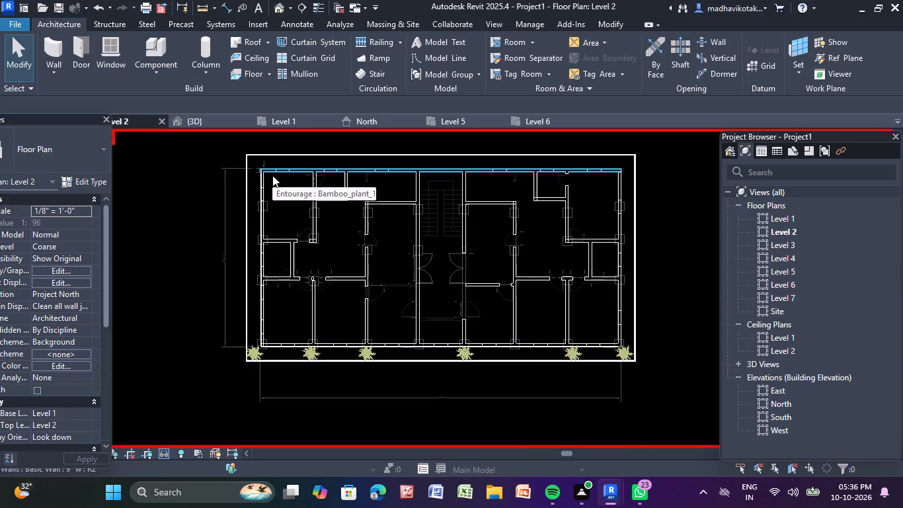
scroll(276, 168, up, 1)
scroll(453, 224, down, 1)
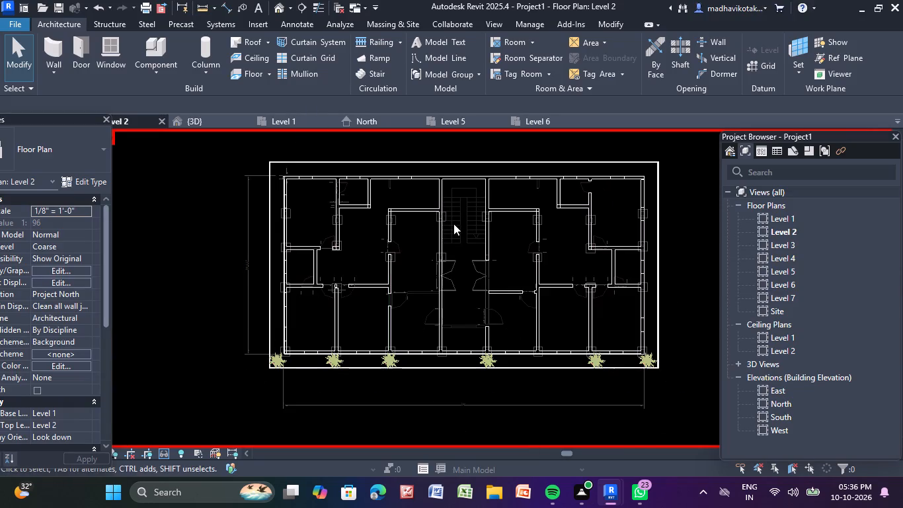
middle_drag(439, 239, 422, 249)
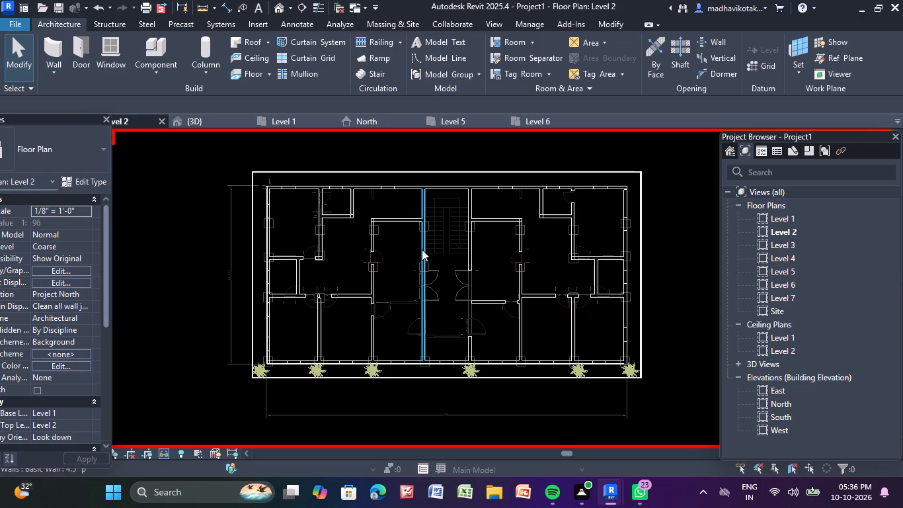
Save the project.
key(Escape)
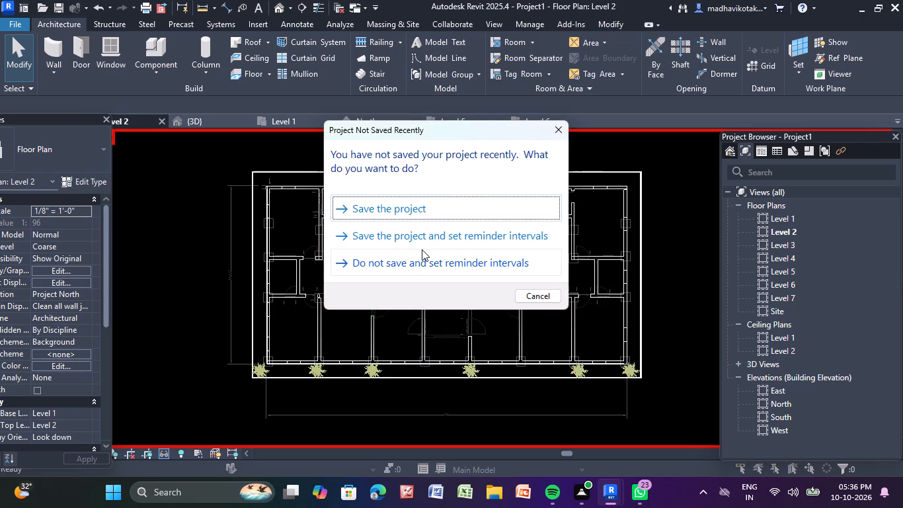
click(483, 206)
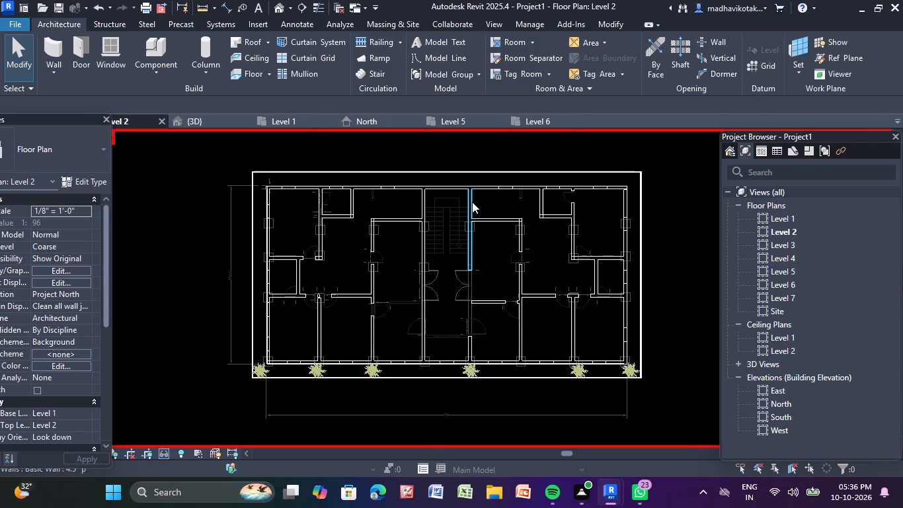
In the Brick, Common material, set the surface pattern's foreground color to RGB 64 128 128.
click(523, 26)
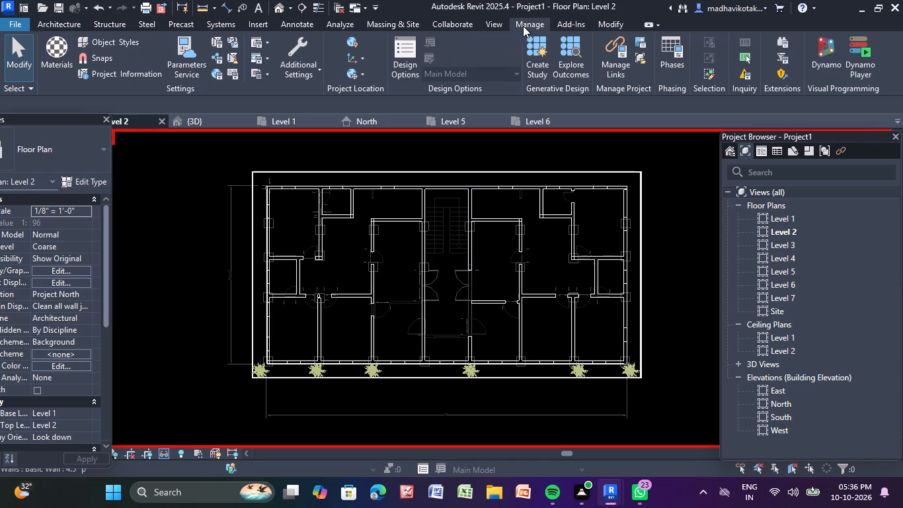
click(51, 46)
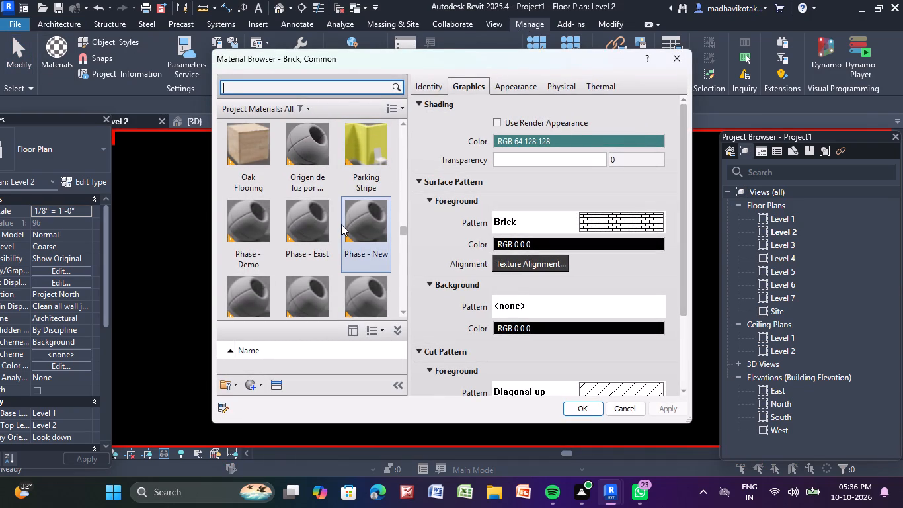
scroll(341, 224, up, 7)
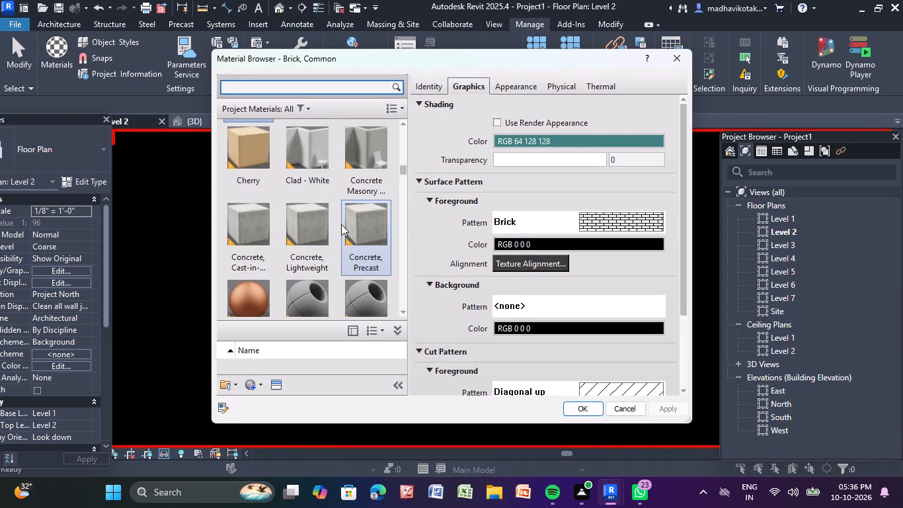
scroll(341, 224, up, 6)
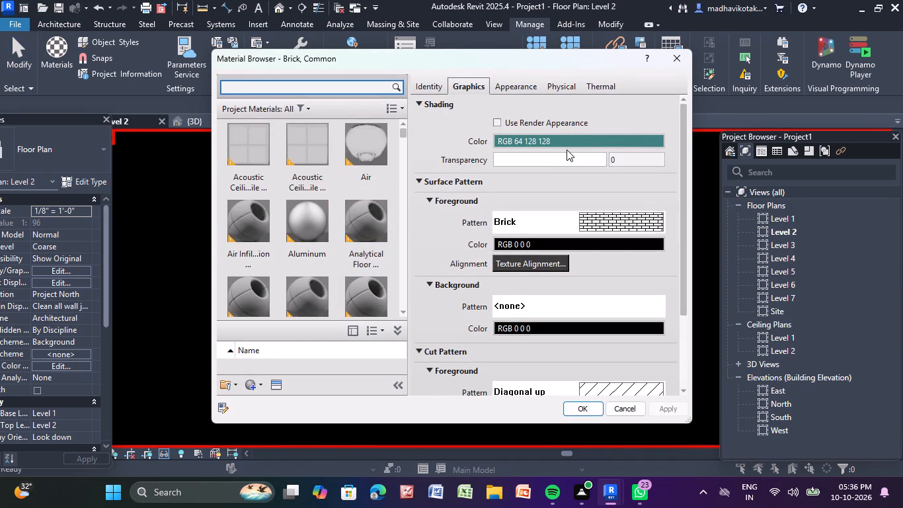
click(578, 140)
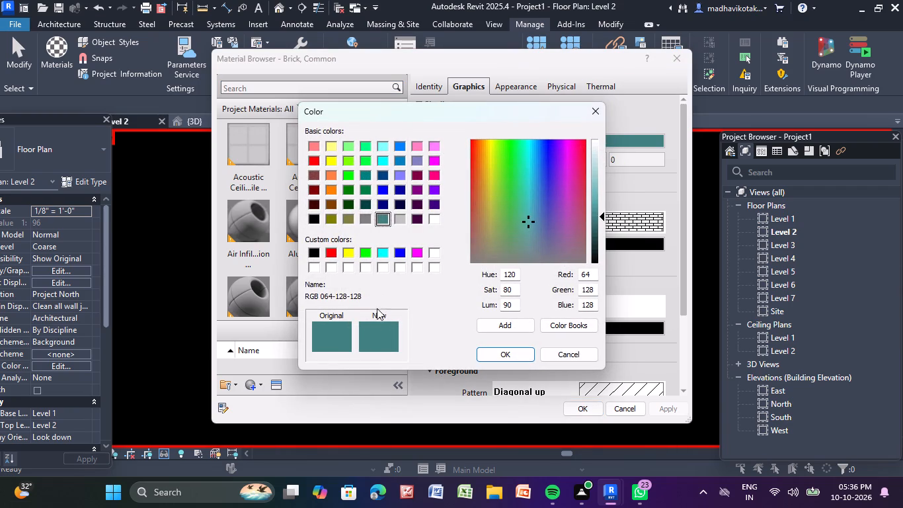
click(372, 328)
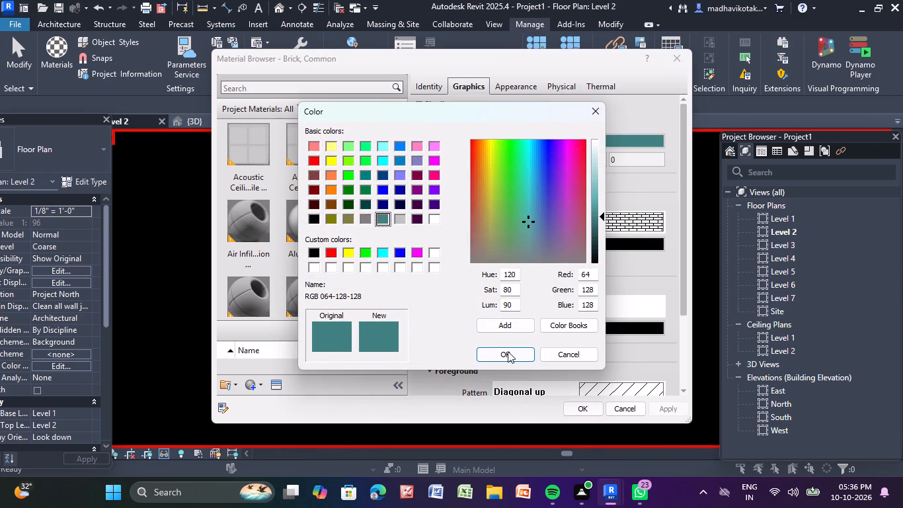
click(508, 351)
click(592, 219)
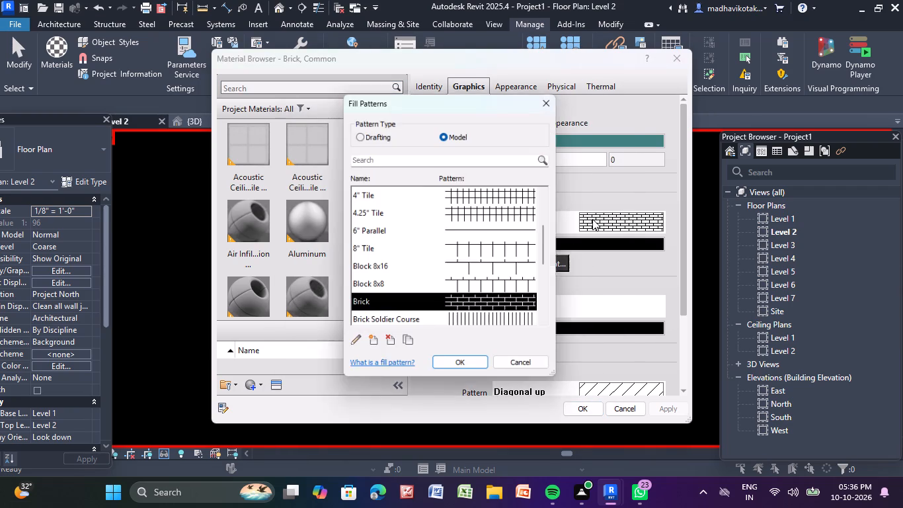
click(555, 98)
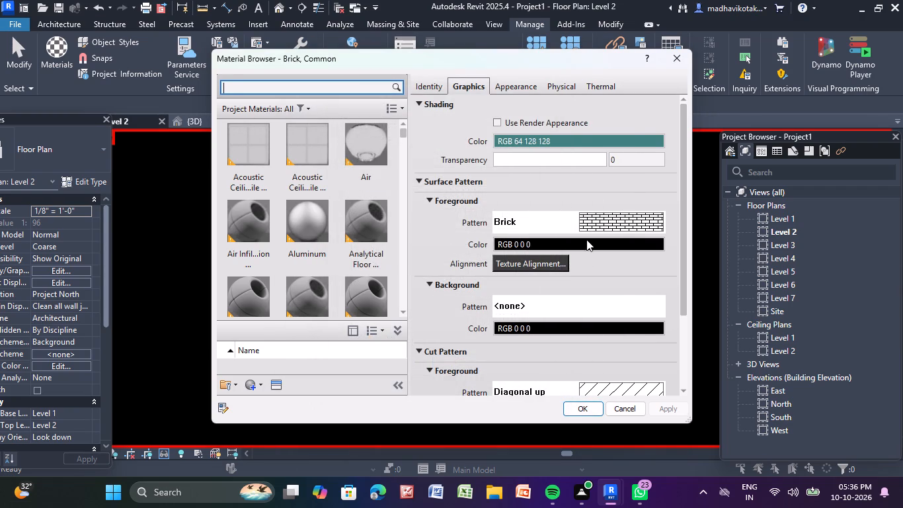
click(583, 245)
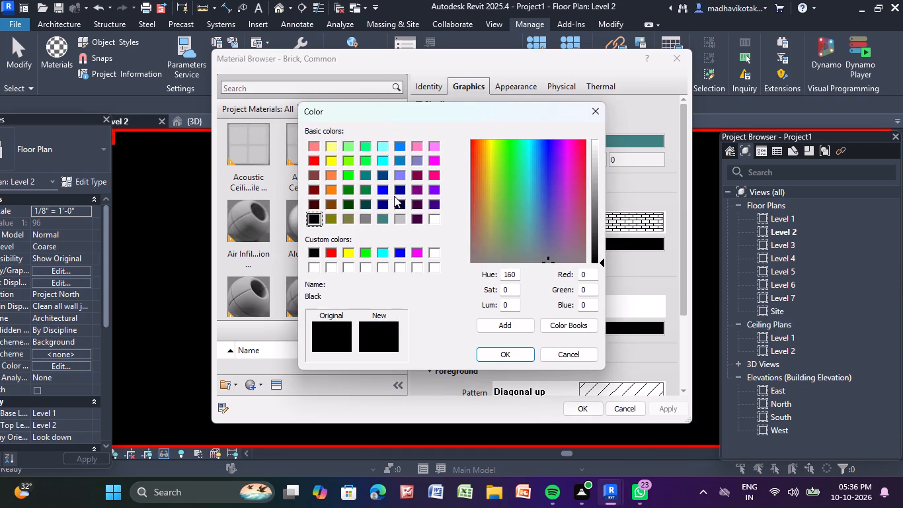
click(383, 218)
click(511, 355)
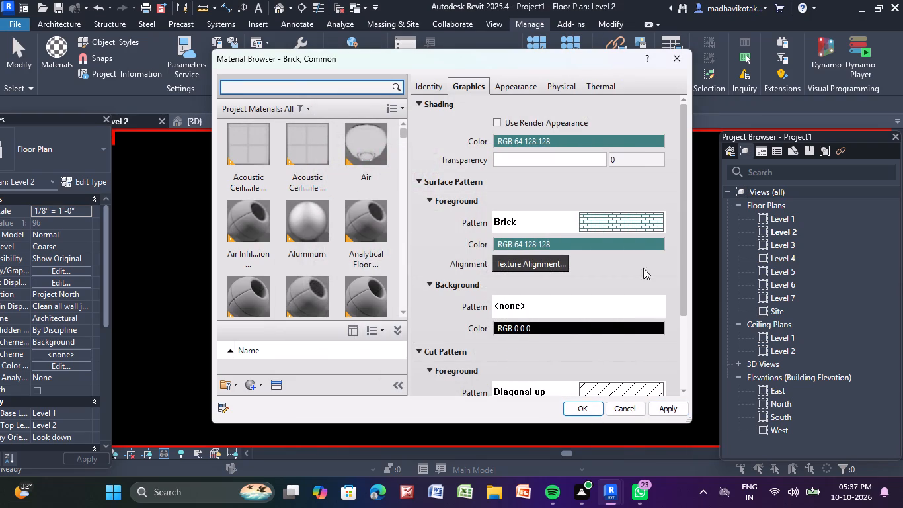
Change the Brick, Common surface foreground pattern to HerringBone 2x6 and apply the material changes.
click(656, 220)
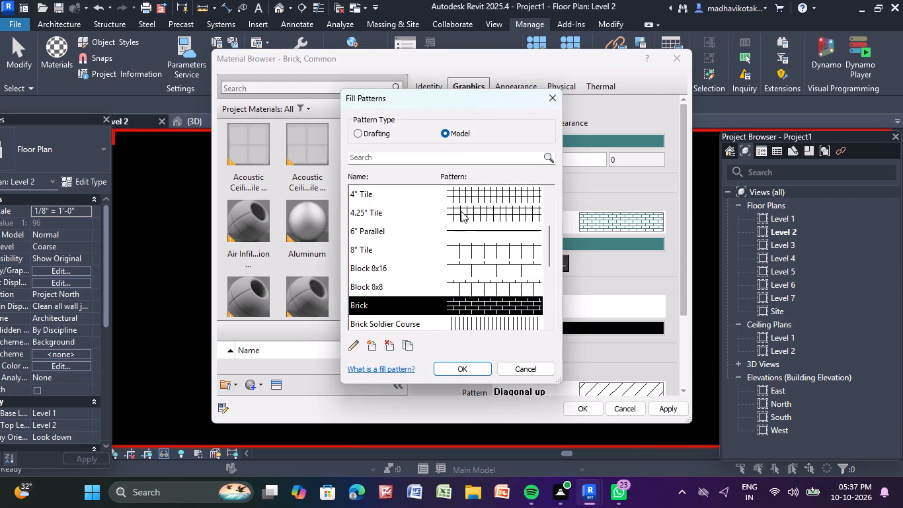
scroll(461, 211, down, 3)
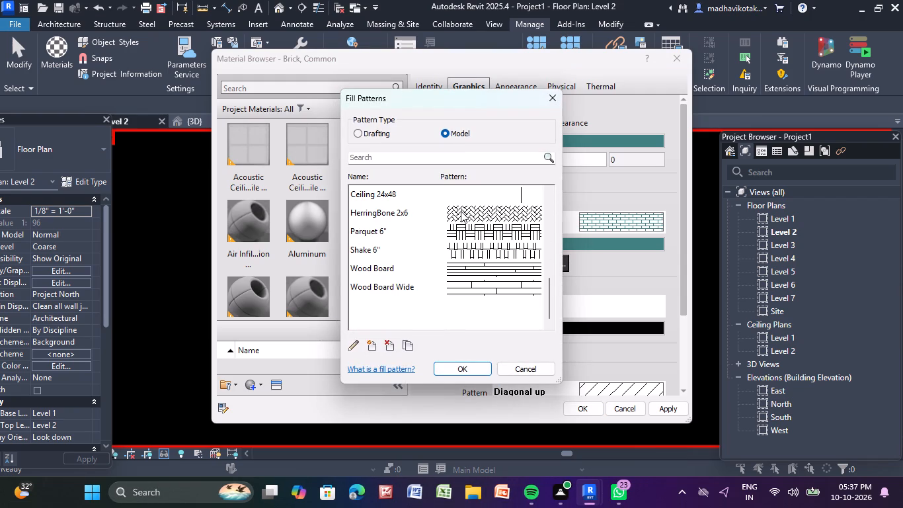
scroll(461, 226, down, 2)
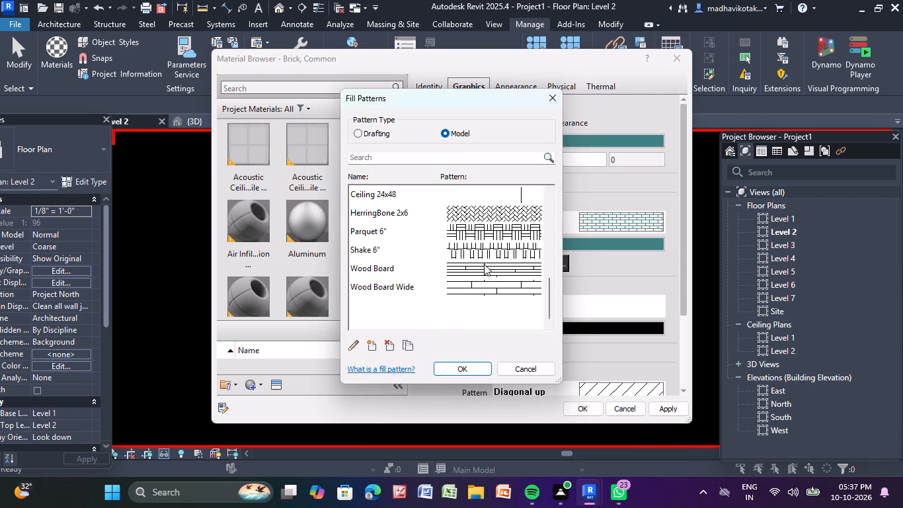
click(509, 211)
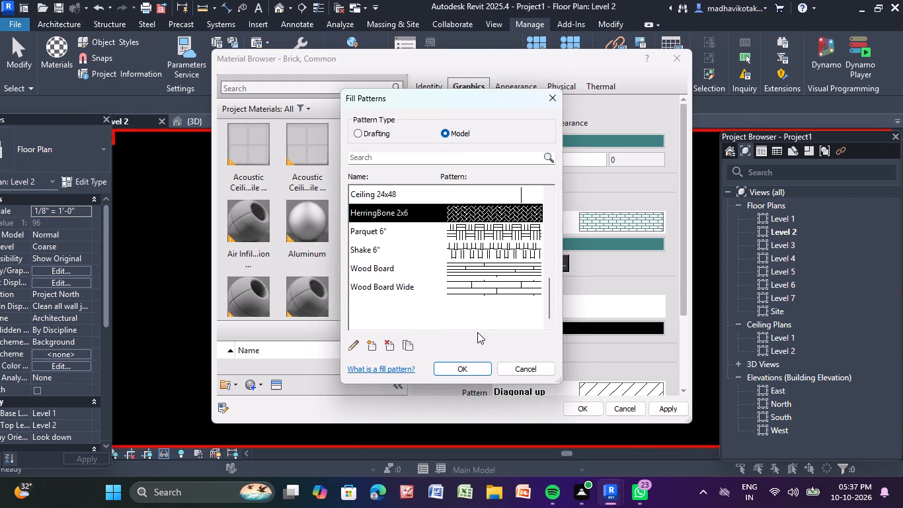
click(463, 368)
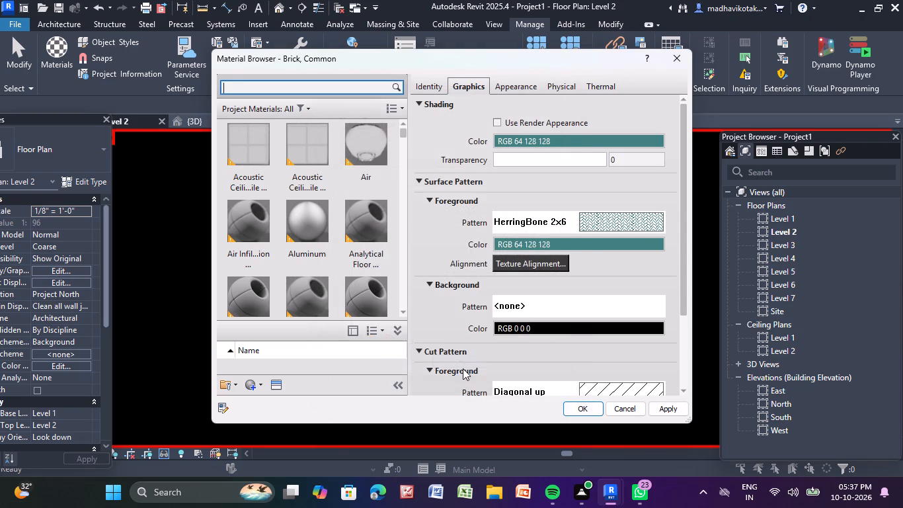
click(662, 406)
click(585, 407)
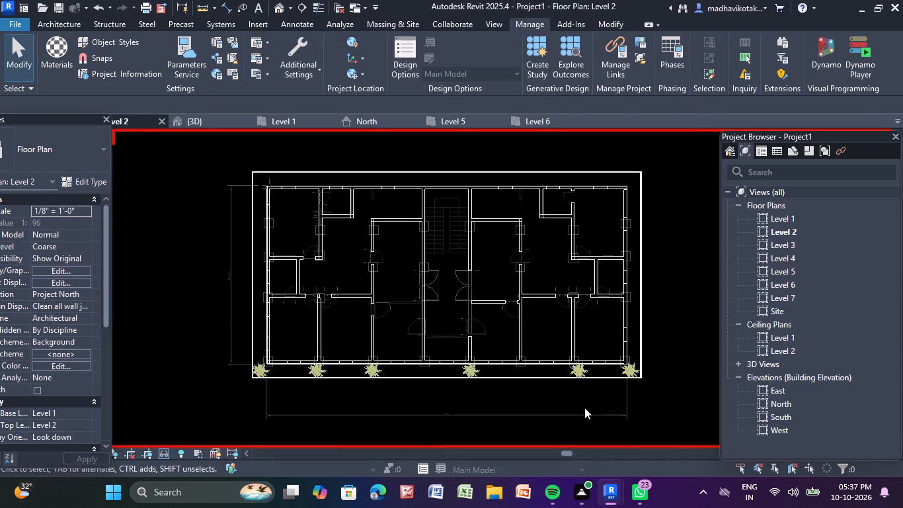
Examine the building's front facade in the 3D view, checking the appearance of the brick walls.
click(208, 122)
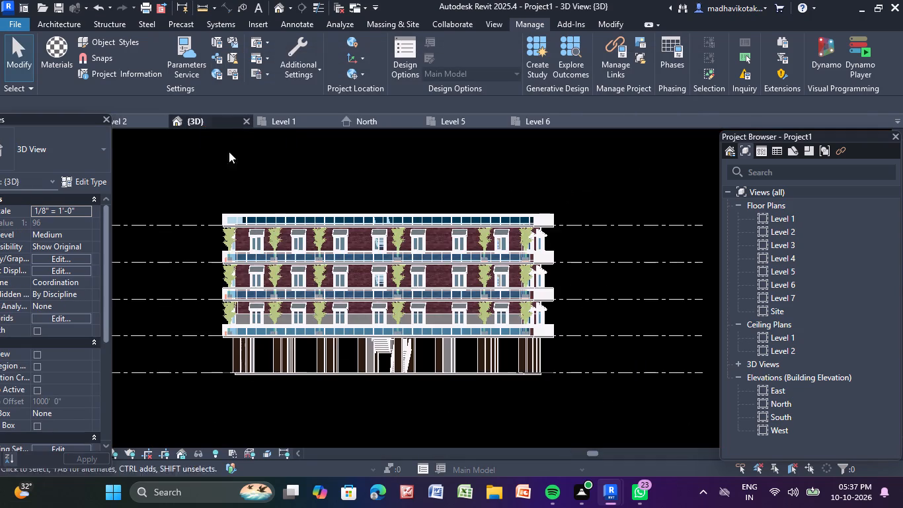
scroll(373, 314, up, 4)
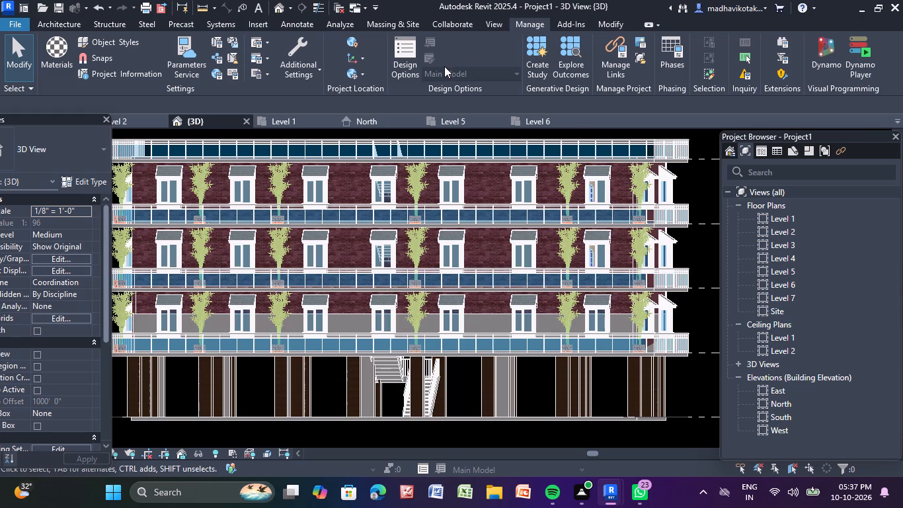
scroll(449, 57, down, 4)
scroll(450, 205, down, 3)
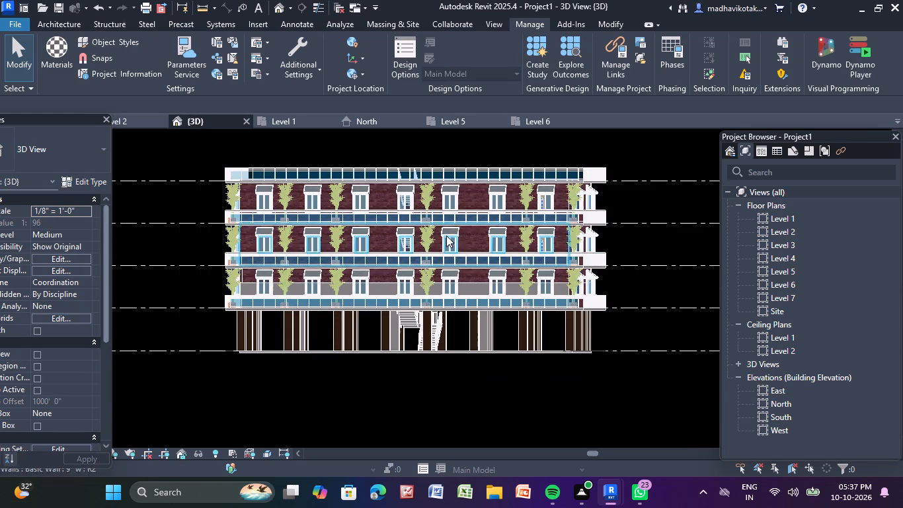
middle_drag(624, 249, 631, 282)
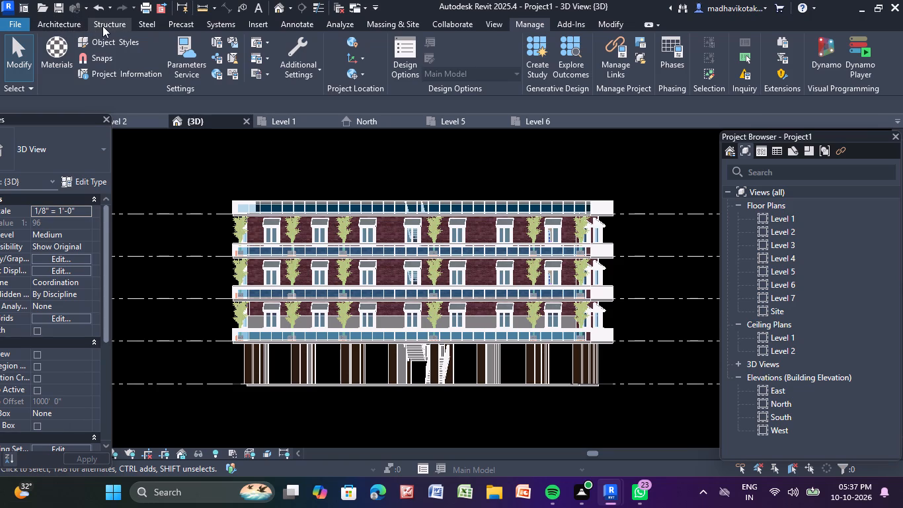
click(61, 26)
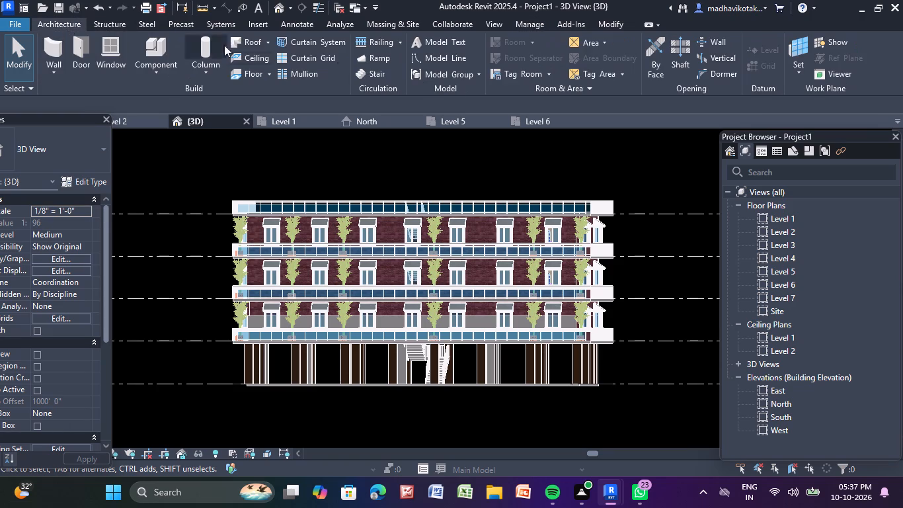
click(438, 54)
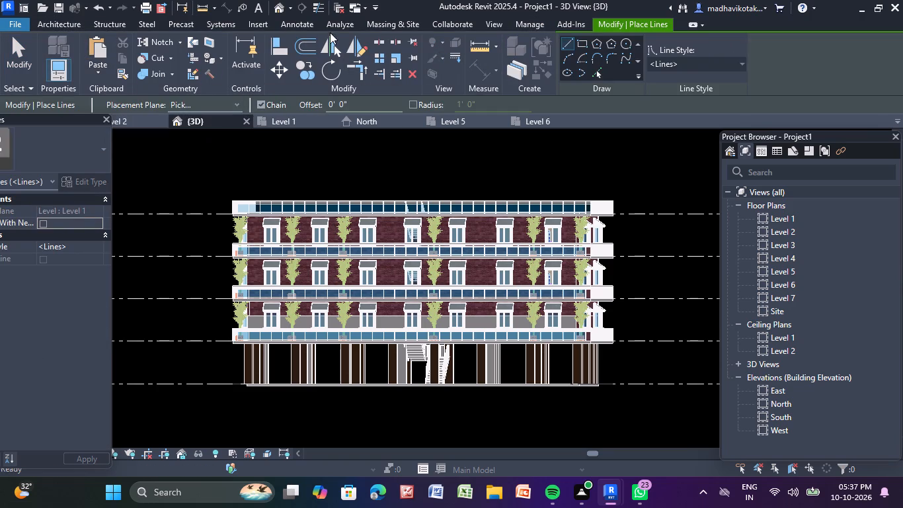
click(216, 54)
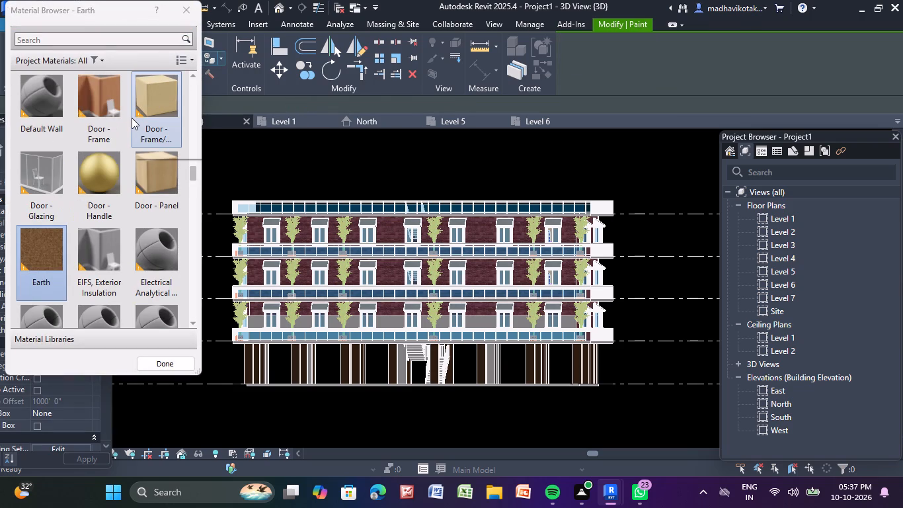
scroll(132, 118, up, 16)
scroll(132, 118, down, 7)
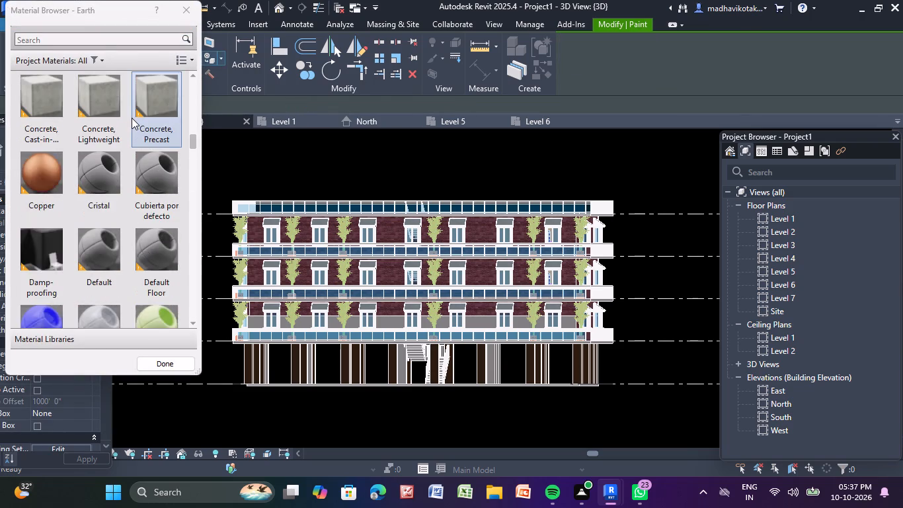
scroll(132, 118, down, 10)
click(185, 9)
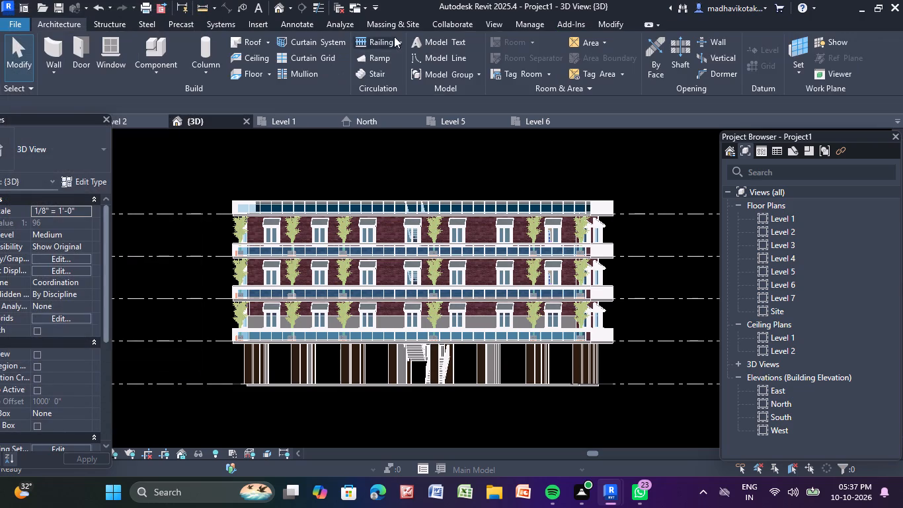
In the project materials, rename the Phase - New material as dady.
click(523, 23)
click(53, 52)
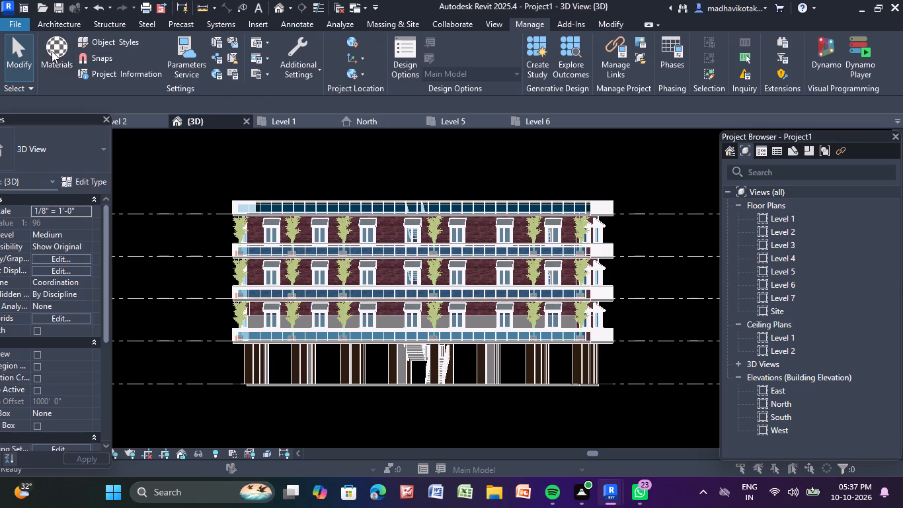
right_click(360, 232)
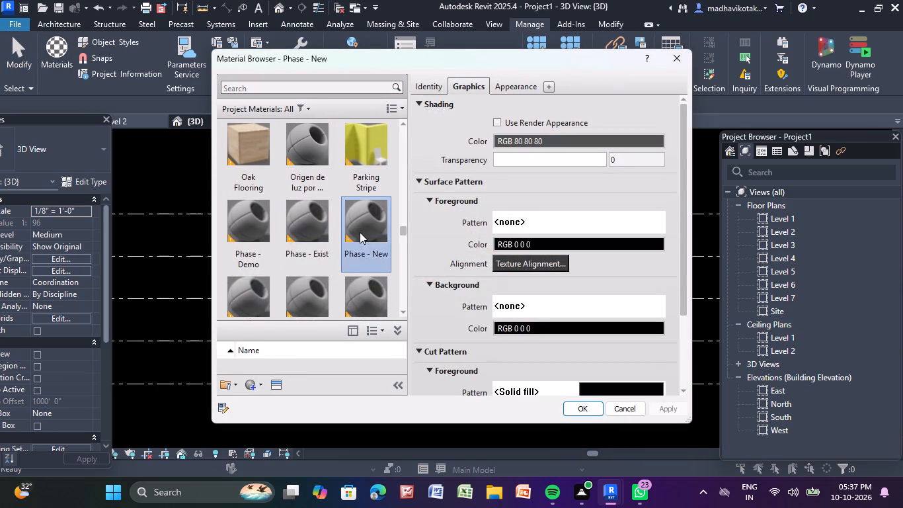
click(410, 286)
key(Return)
key(Return)
key(Return)
key(Return)
key(Return)
key(Return)
key(Return)
key(Return)
key(Return)
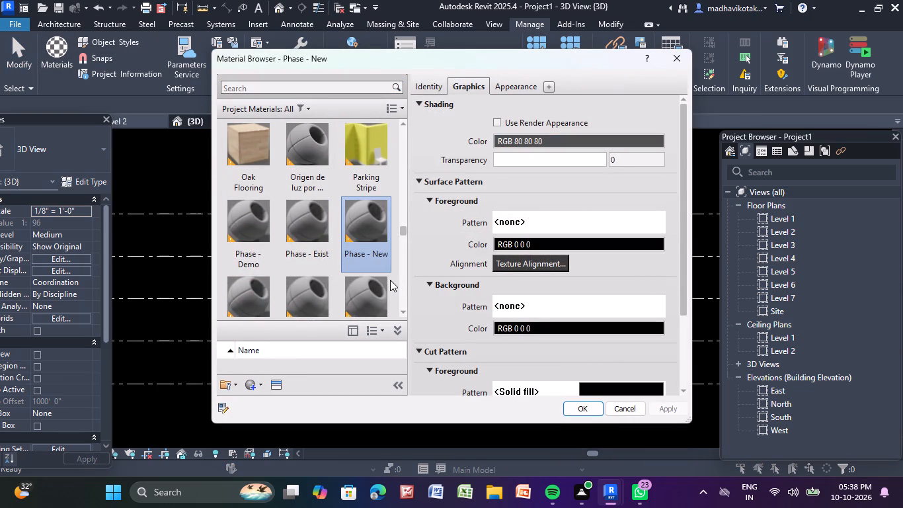
click(379, 224)
right_click(379, 224)
click(428, 274)
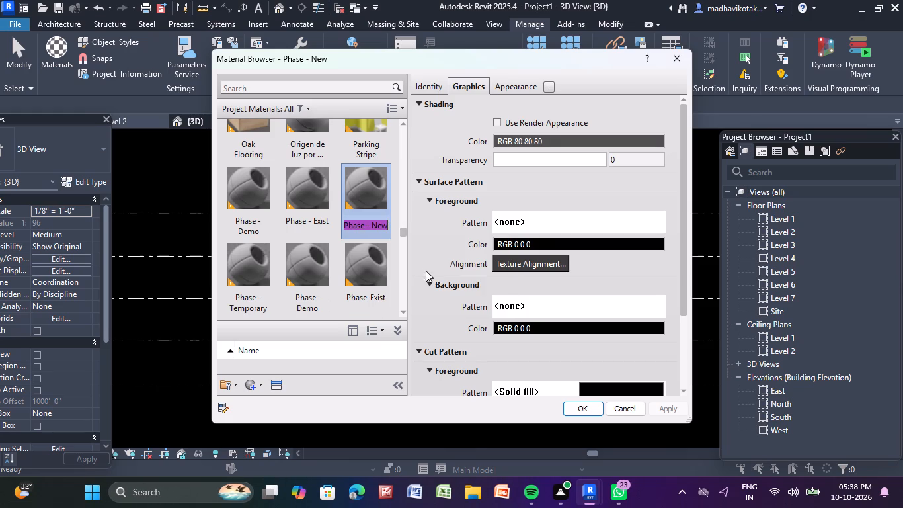
key(BackSpace)
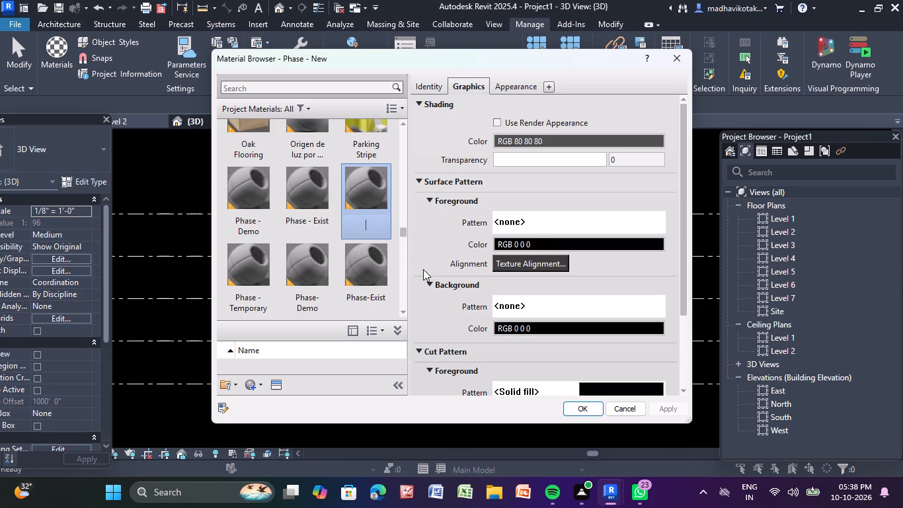
text(dady)
Set the dady material's surface pattern foreground color to RGB 64 128 128.
click(533, 243)
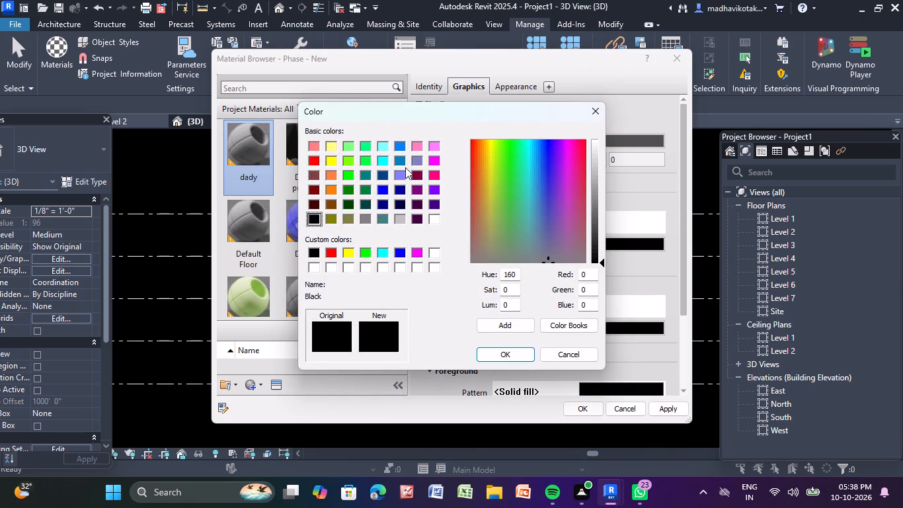
click(383, 216)
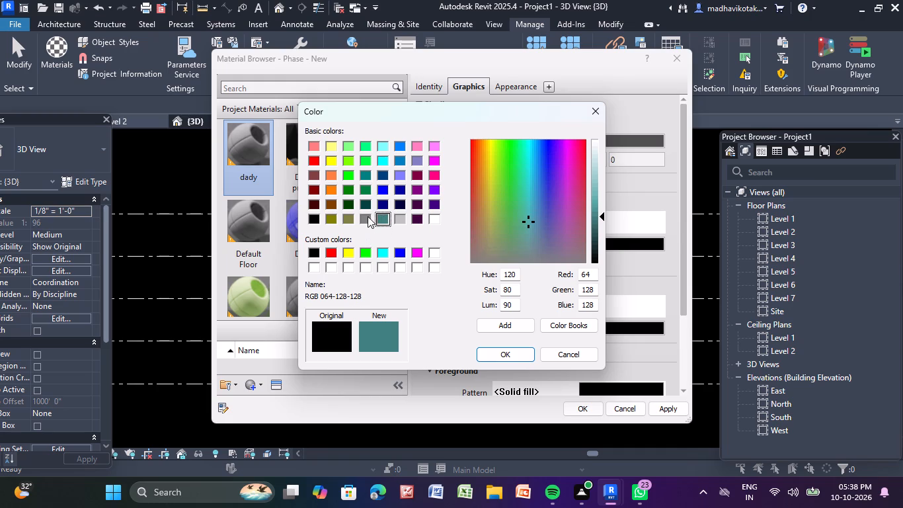
click(512, 355)
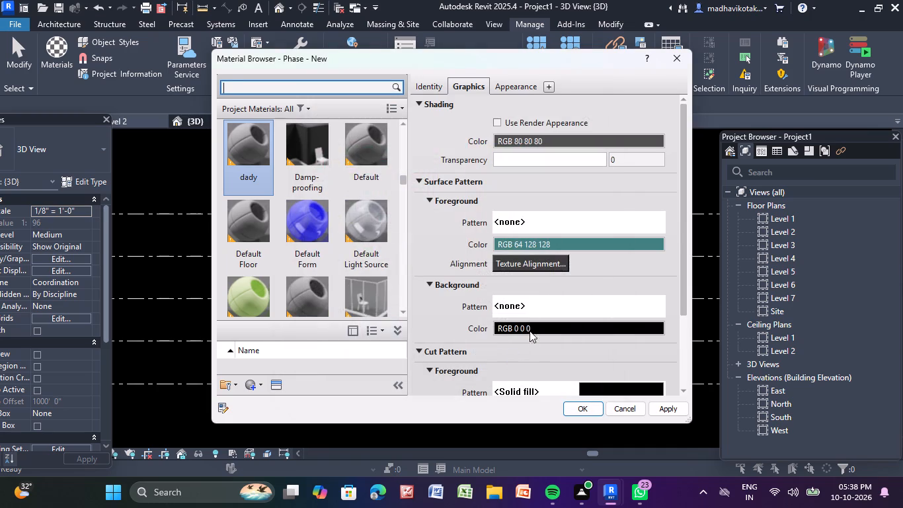
Look through the drafting fill patterns available for the dady material's surface foreground without choosing one.
click(593, 224)
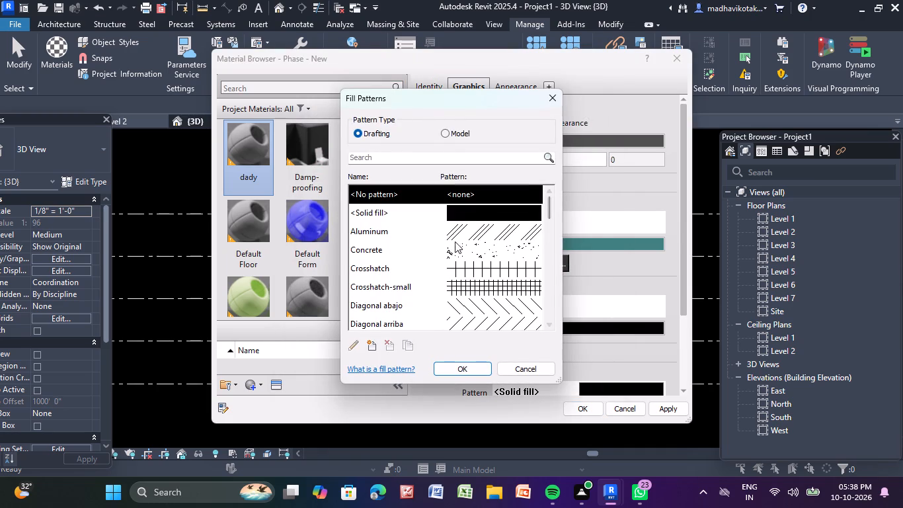
scroll(454, 258, up, 3)
scroll(454, 258, down, 10)
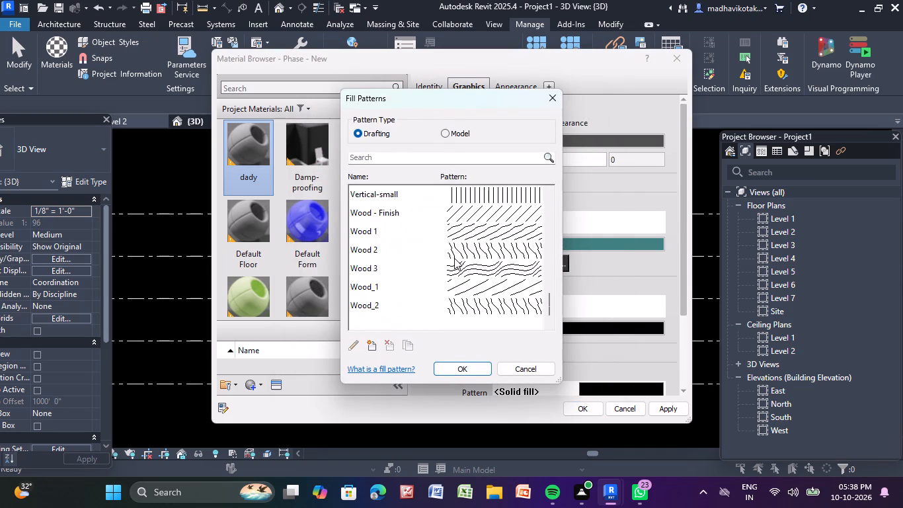
scroll(454, 258, down, 4)
scroll(463, 265, up, 2)
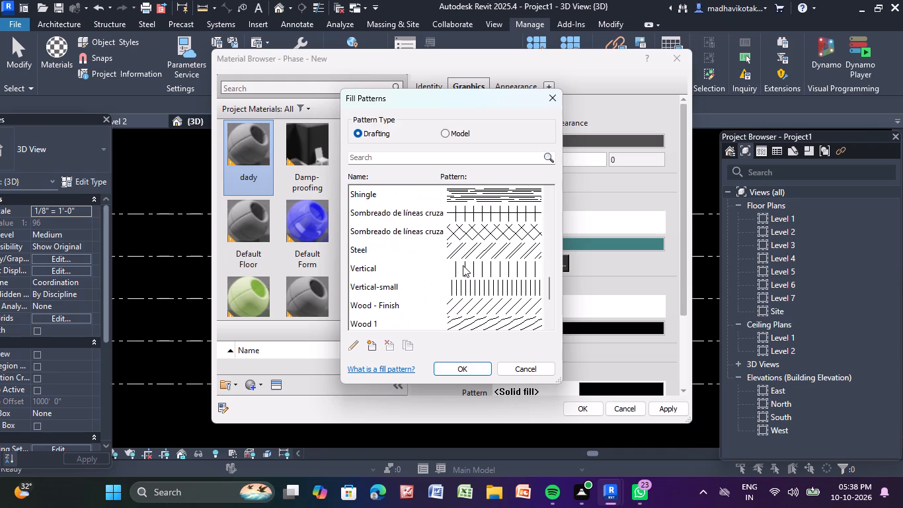
scroll(463, 265, up, 3)
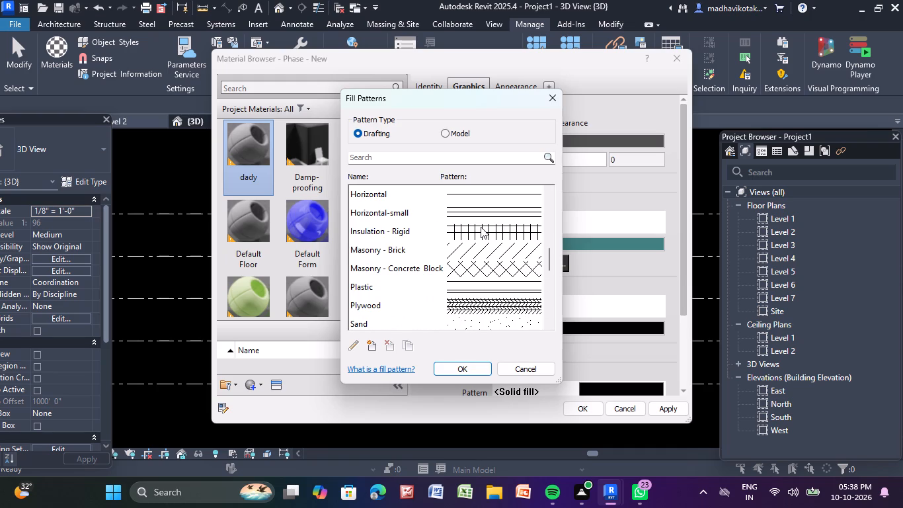
scroll(481, 227, down, 7)
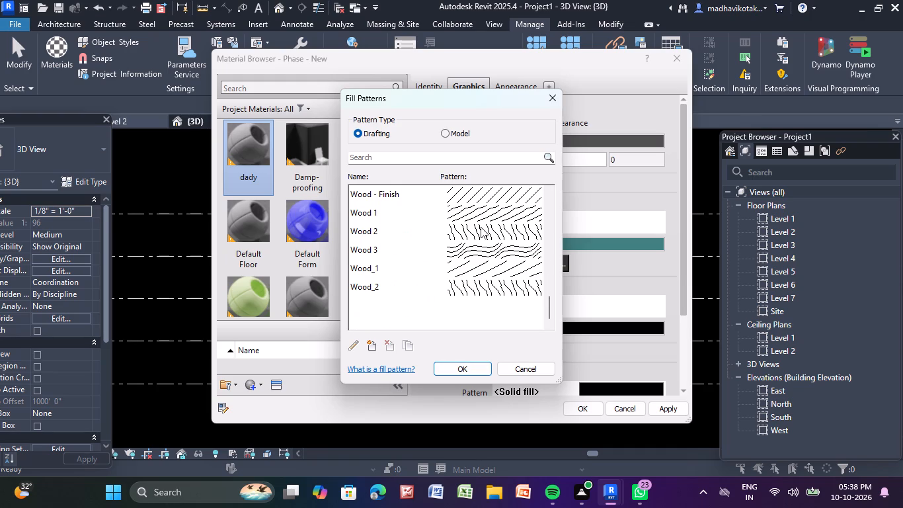
scroll(481, 227, down, 2)
scroll(481, 227, up, 8)
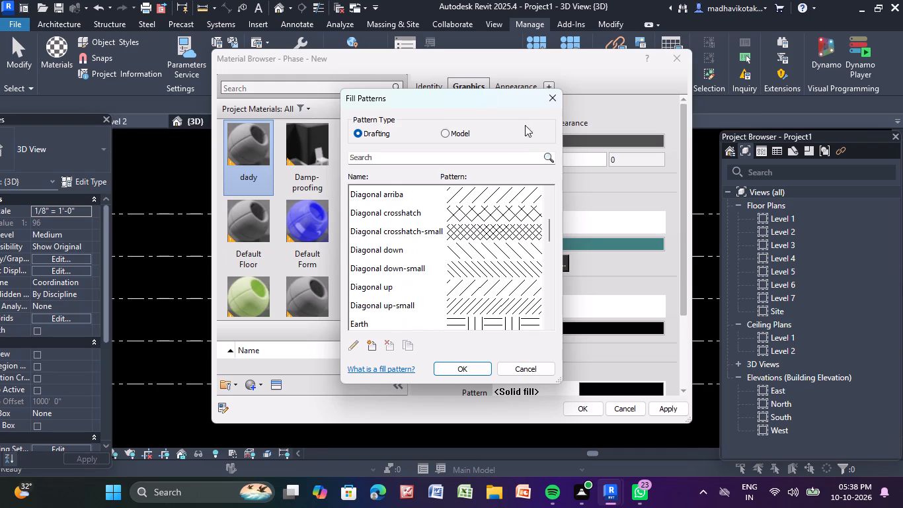
click(545, 99)
Set the dady material's generic appearance color to RGB 64 128 128.
click(516, 89)
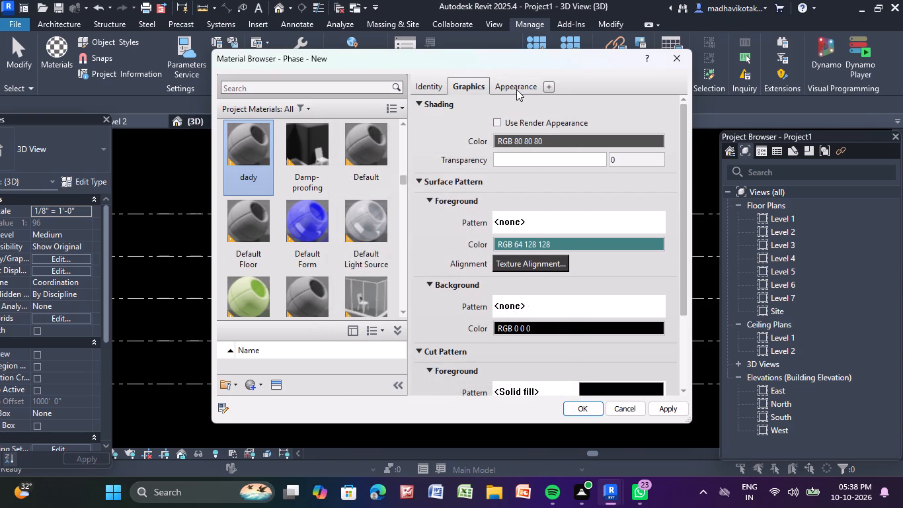
click(558, 238)
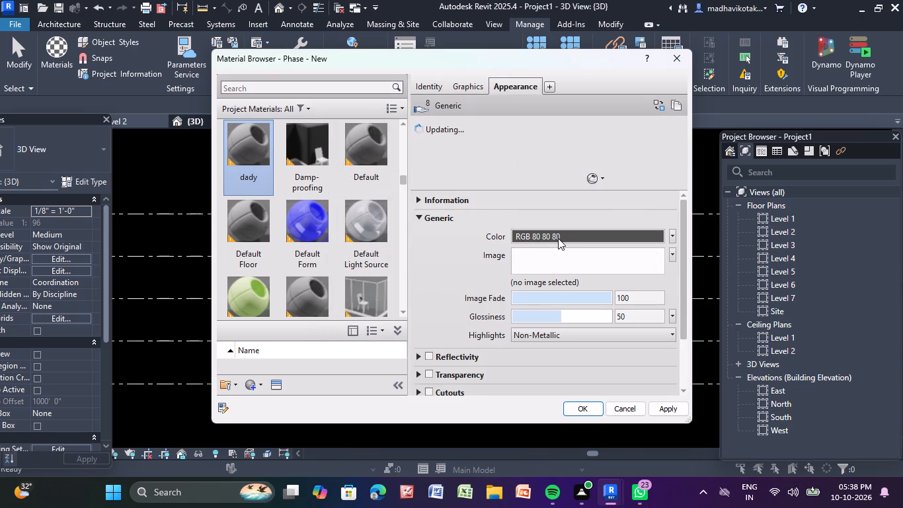
click(381, 219)
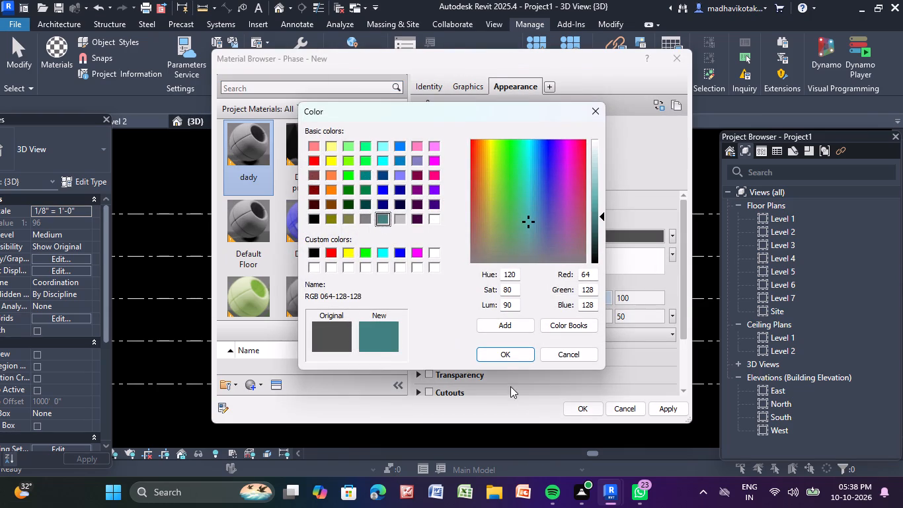
click(505, 349)
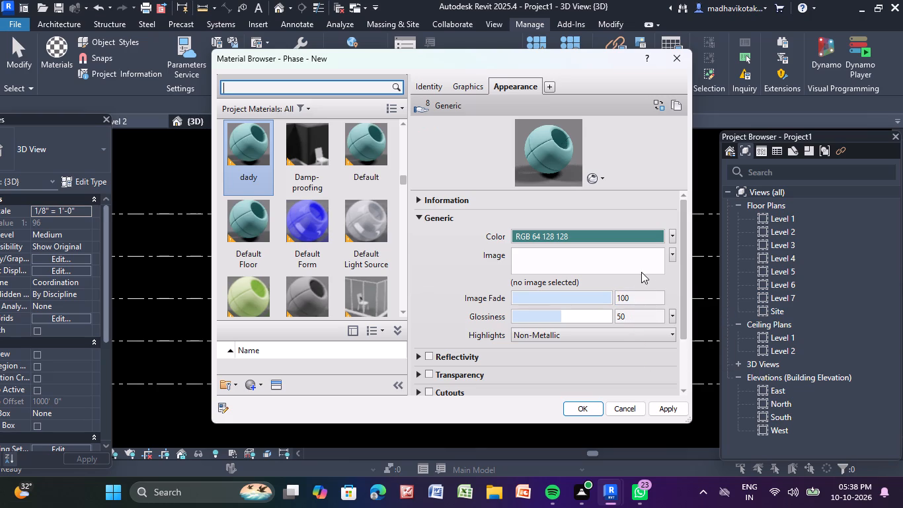
scroll(572, 242, up, 4)
click(671, 233)
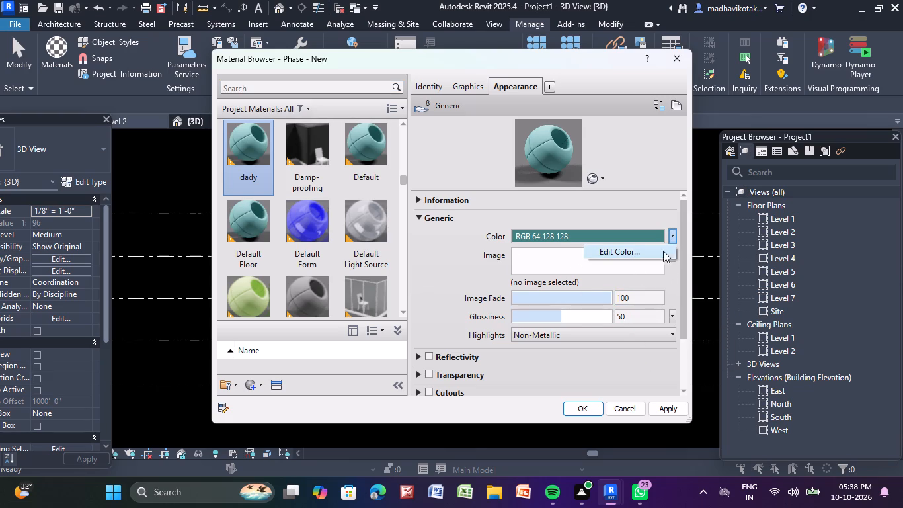
click(674, 280)
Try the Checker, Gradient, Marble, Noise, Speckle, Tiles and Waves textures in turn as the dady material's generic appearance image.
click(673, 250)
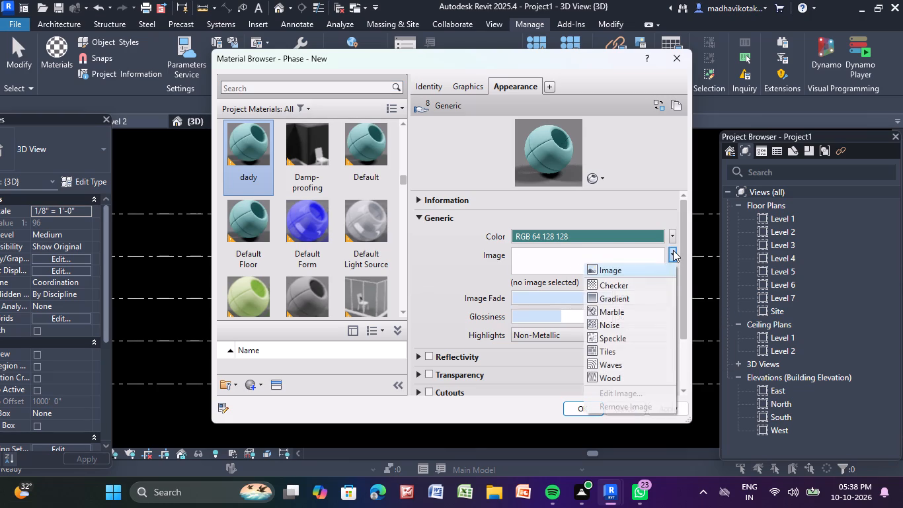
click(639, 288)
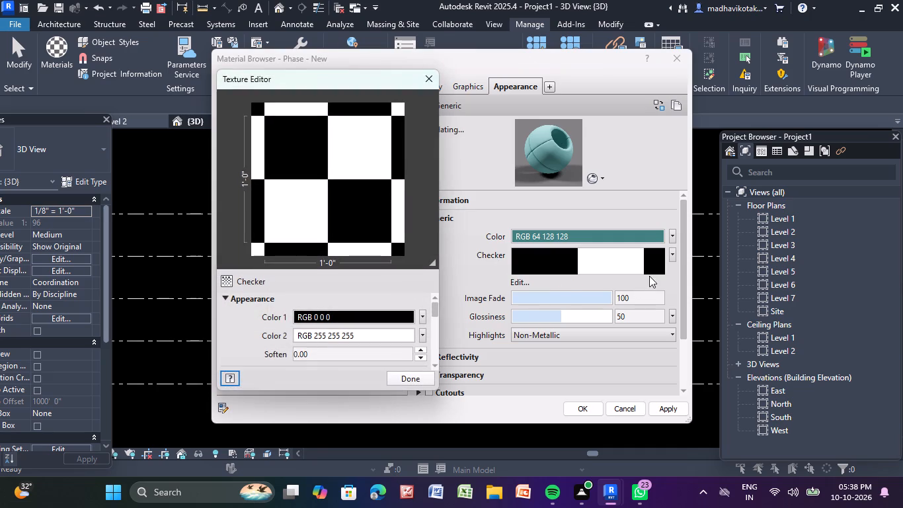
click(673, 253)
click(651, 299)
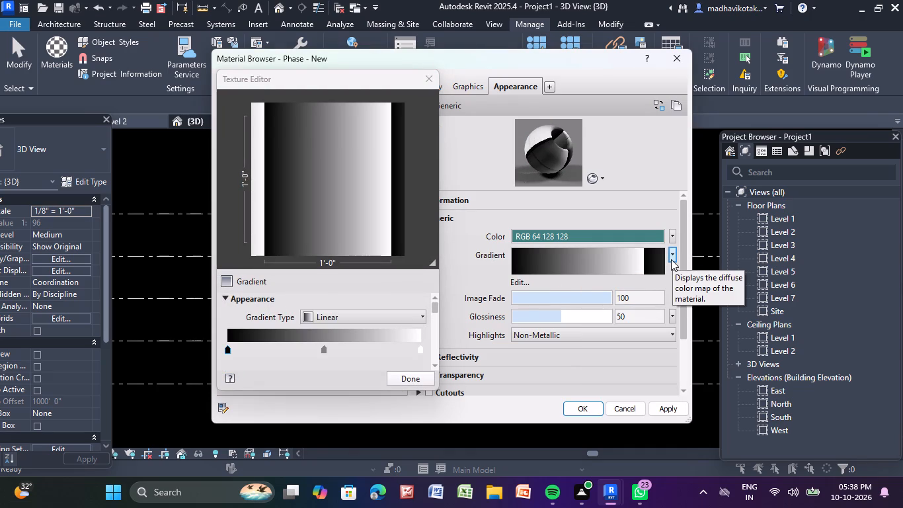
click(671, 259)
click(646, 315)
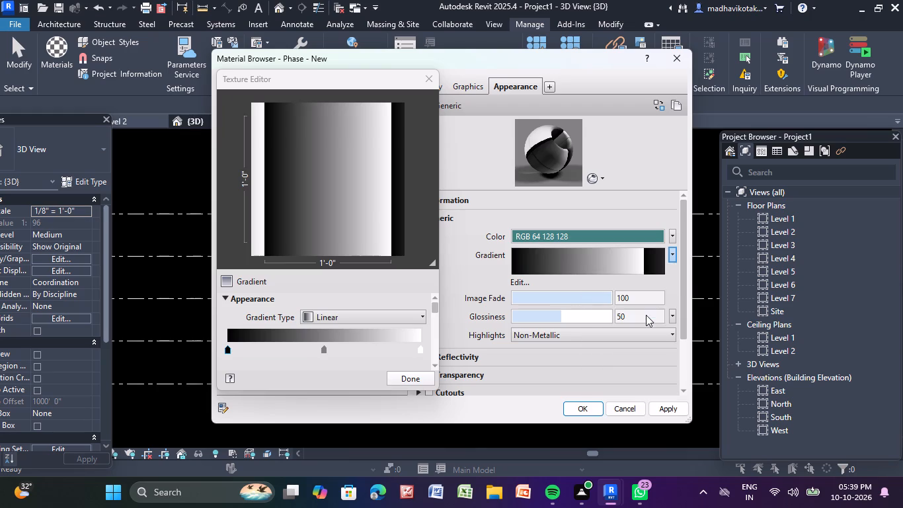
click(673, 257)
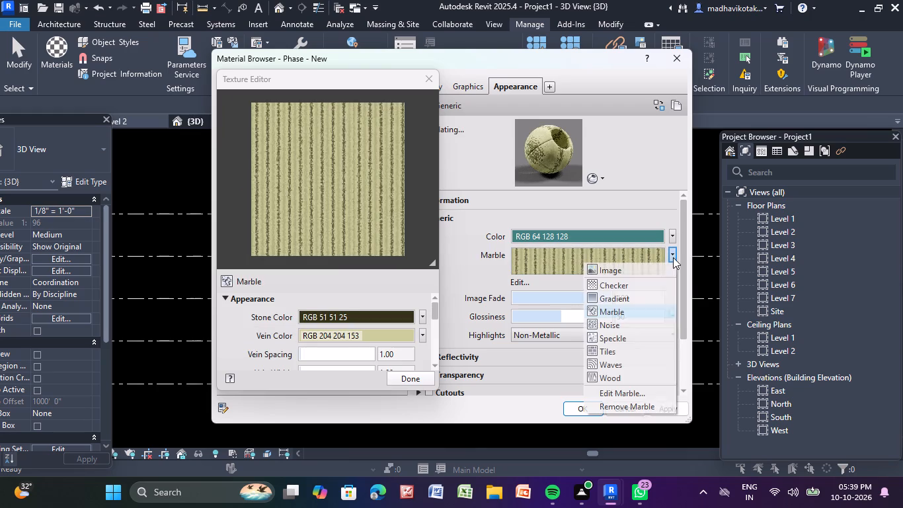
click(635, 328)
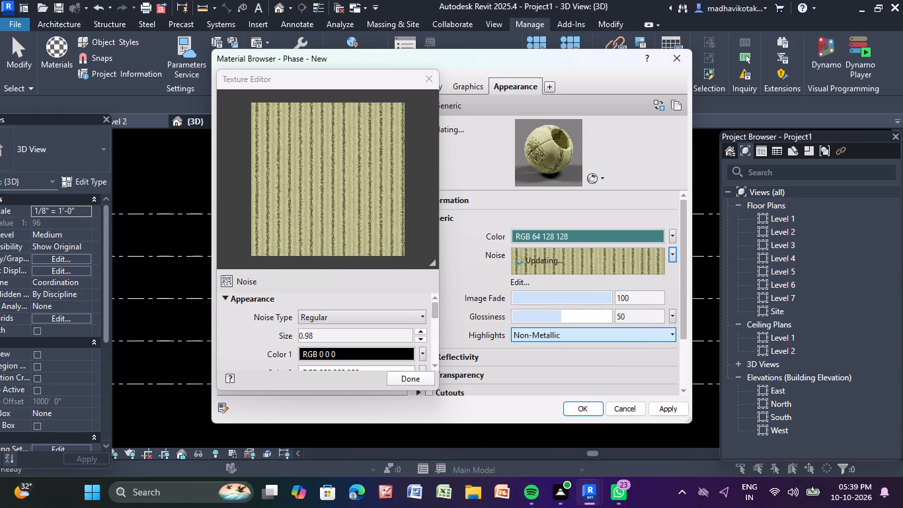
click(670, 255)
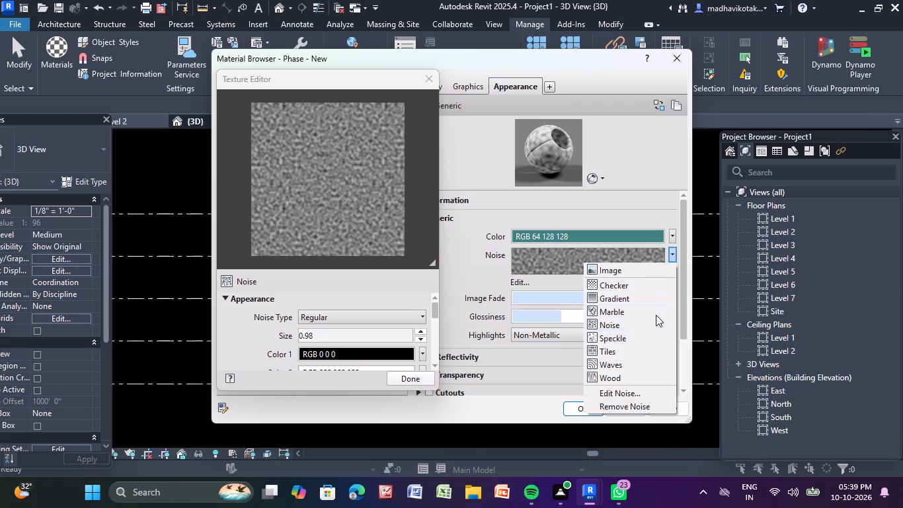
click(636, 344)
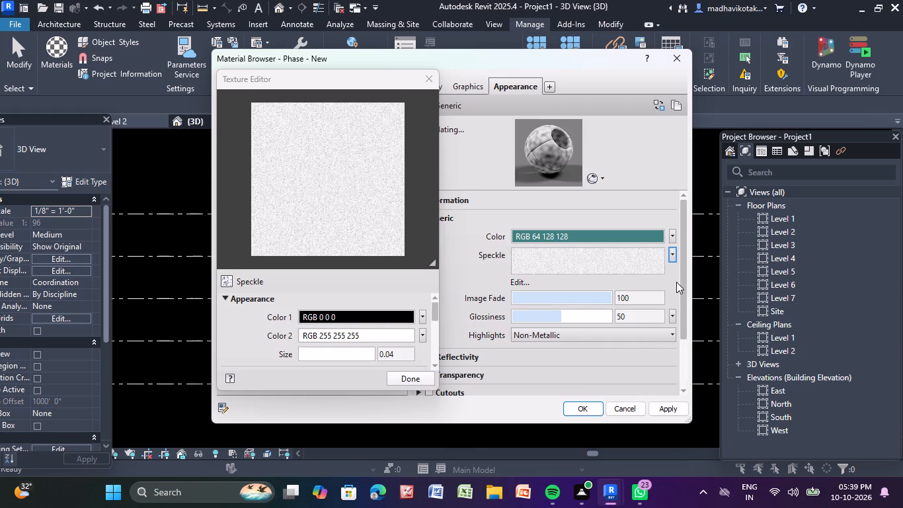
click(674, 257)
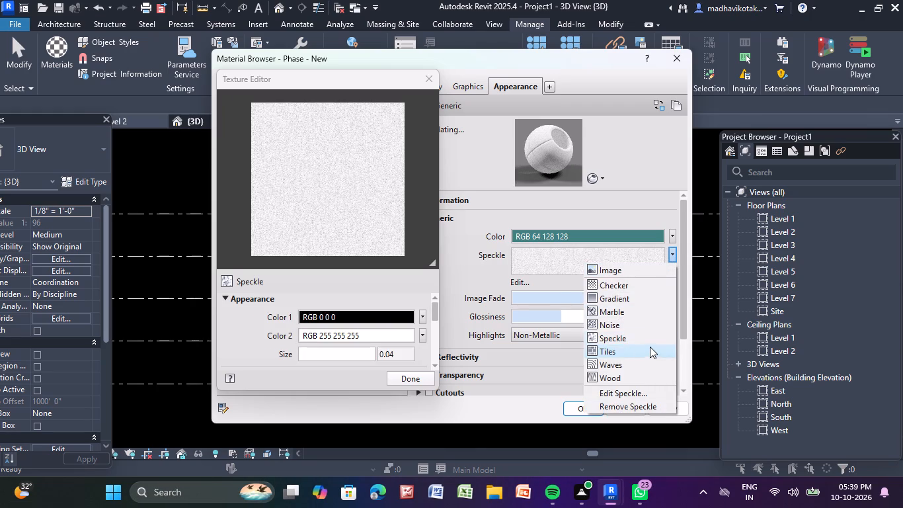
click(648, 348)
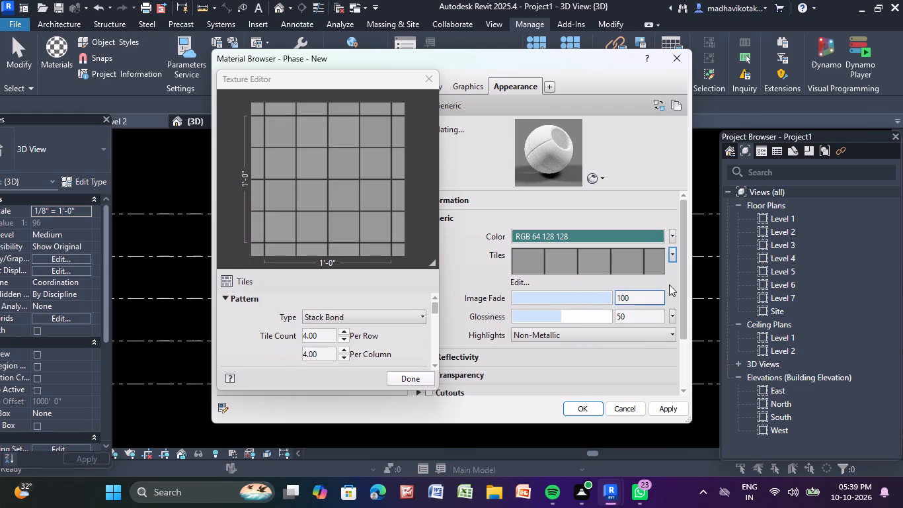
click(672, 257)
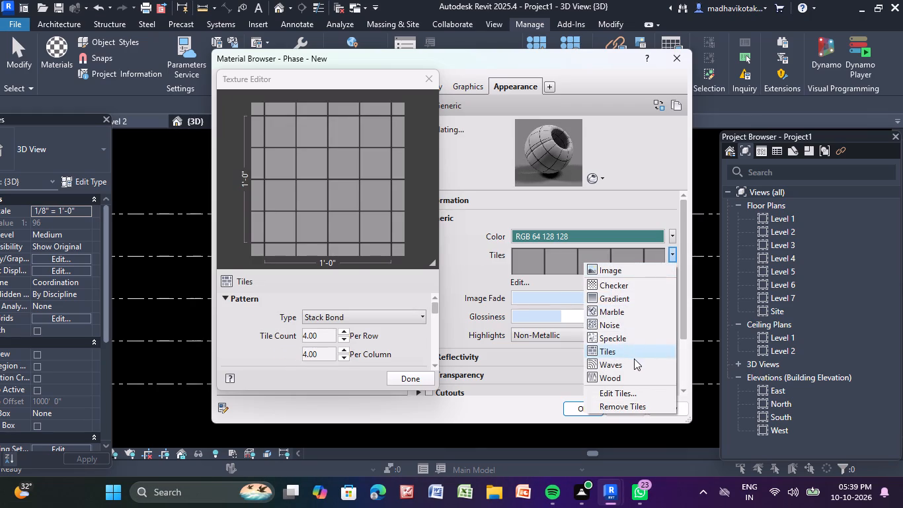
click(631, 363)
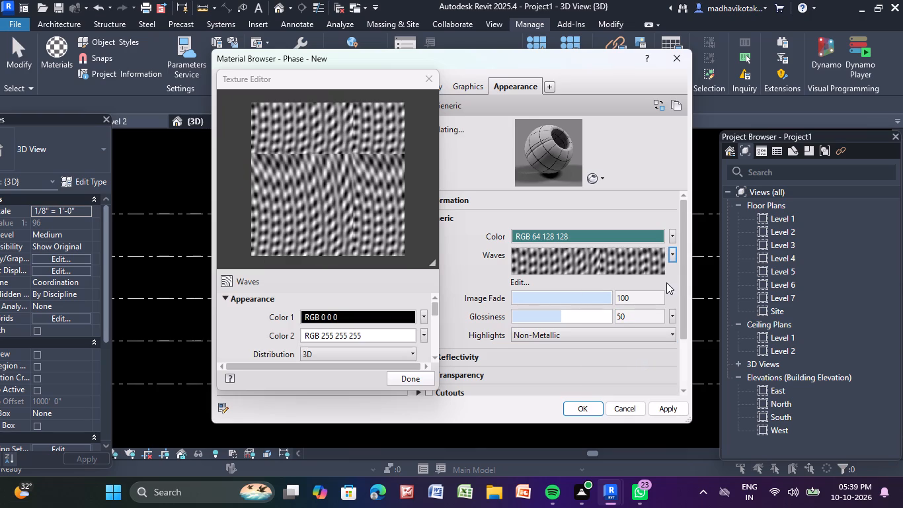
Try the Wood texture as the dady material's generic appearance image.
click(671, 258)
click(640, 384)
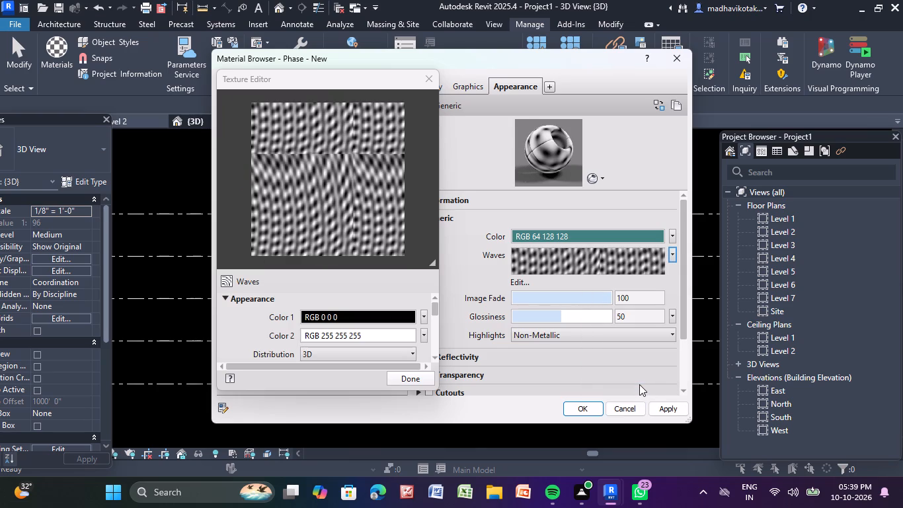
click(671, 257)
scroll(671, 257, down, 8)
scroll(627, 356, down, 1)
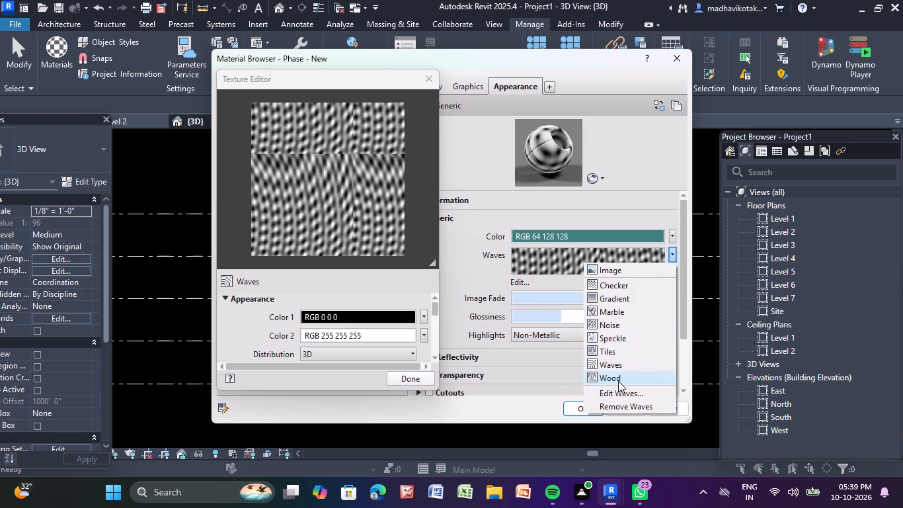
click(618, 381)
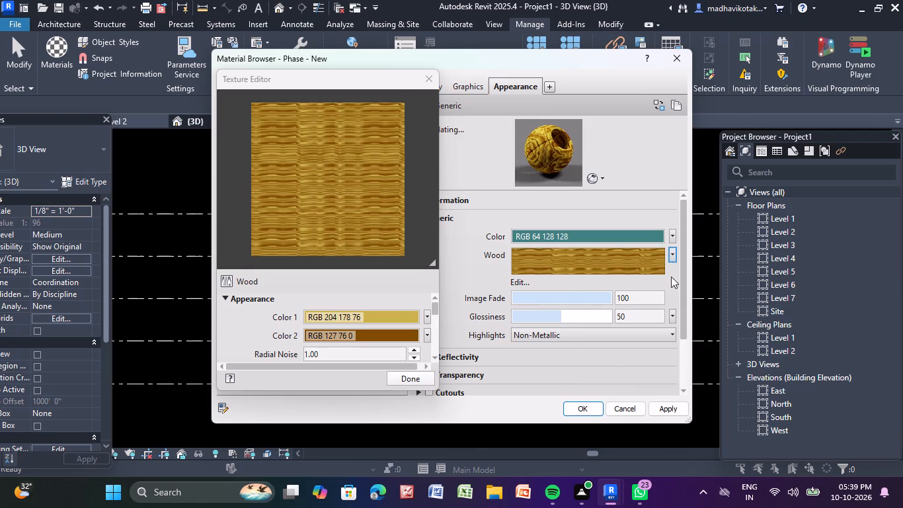
Set the dady material's generic appearance image to the Checker texture.
click(675, 258)
scroll(648, 294, up, 3)
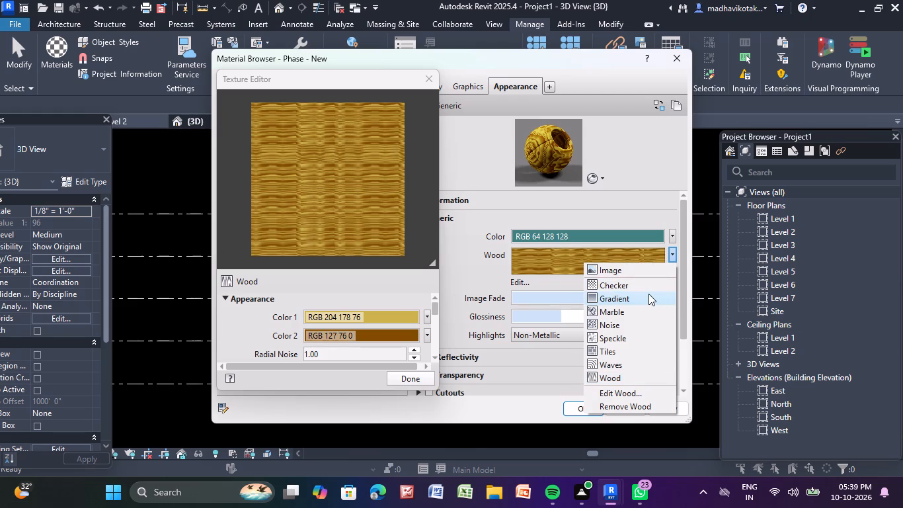
scroll(648, 294, up, 2)
click(630, 282)
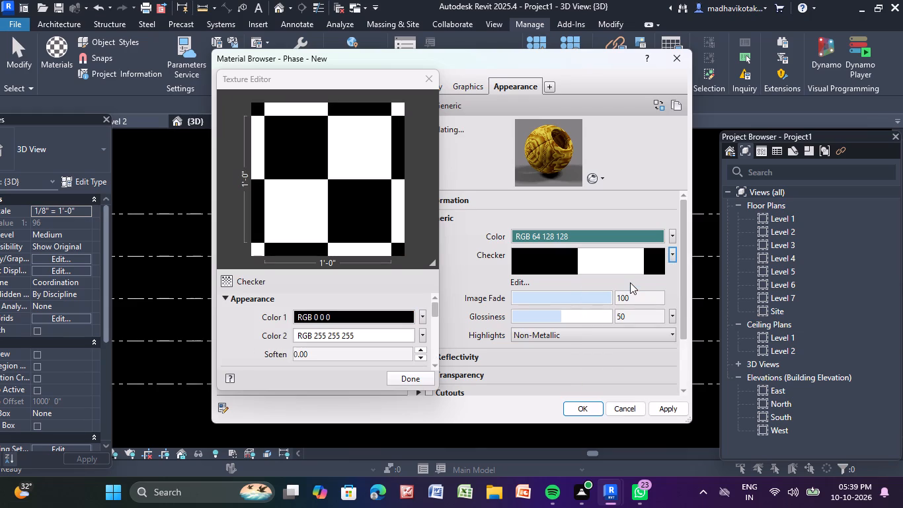
Start replacing the dady material's Checker texture with an image file.
click(673, 258)
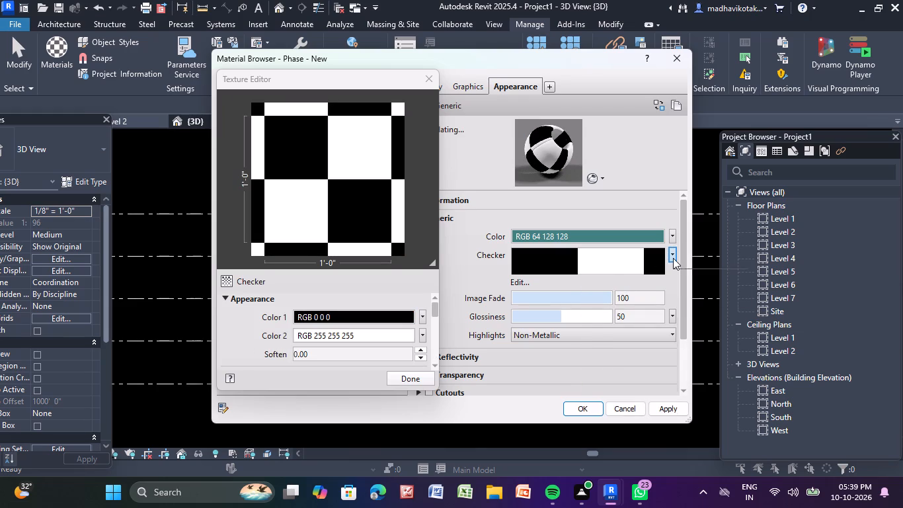
click(620, 273)
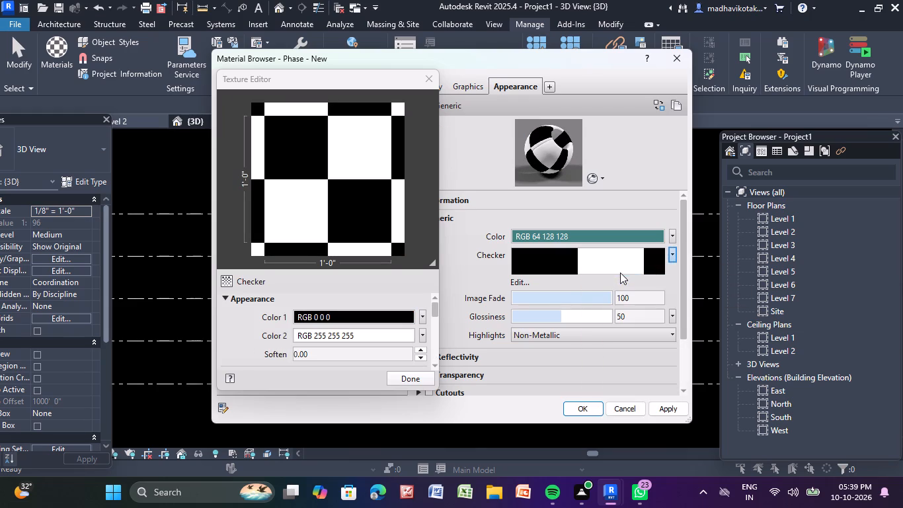
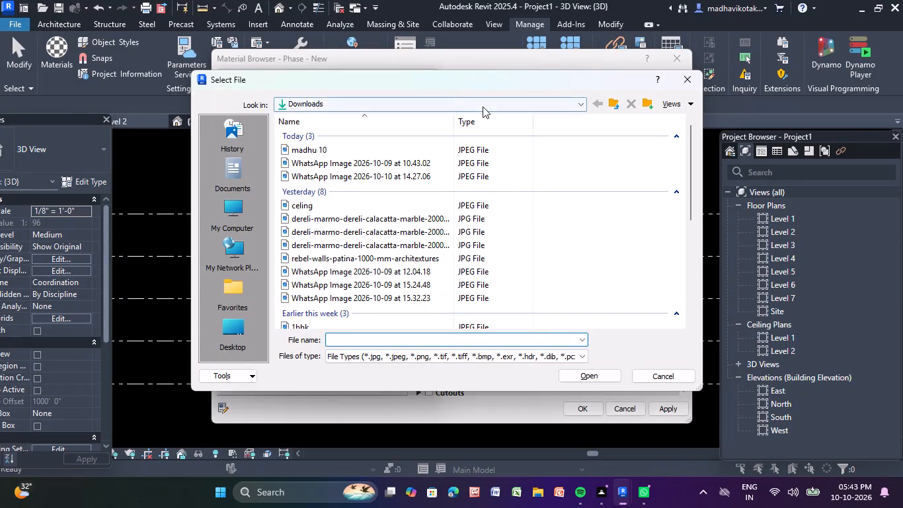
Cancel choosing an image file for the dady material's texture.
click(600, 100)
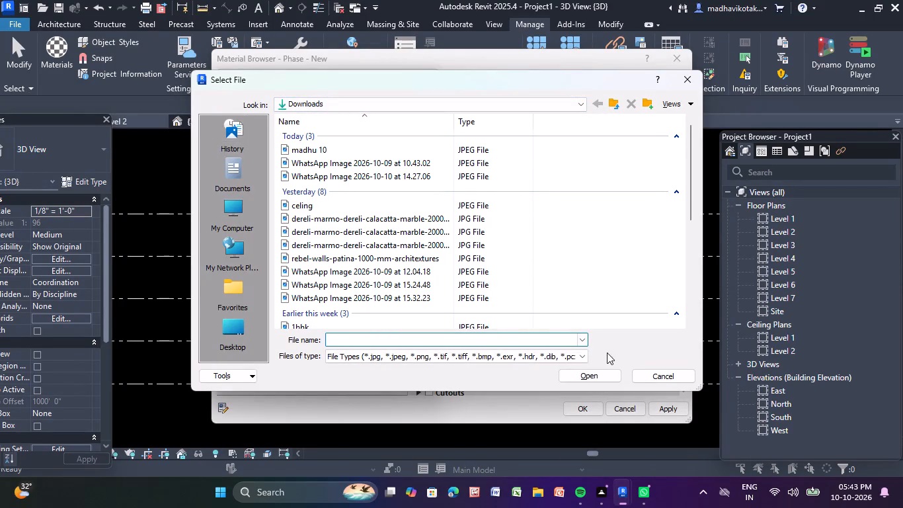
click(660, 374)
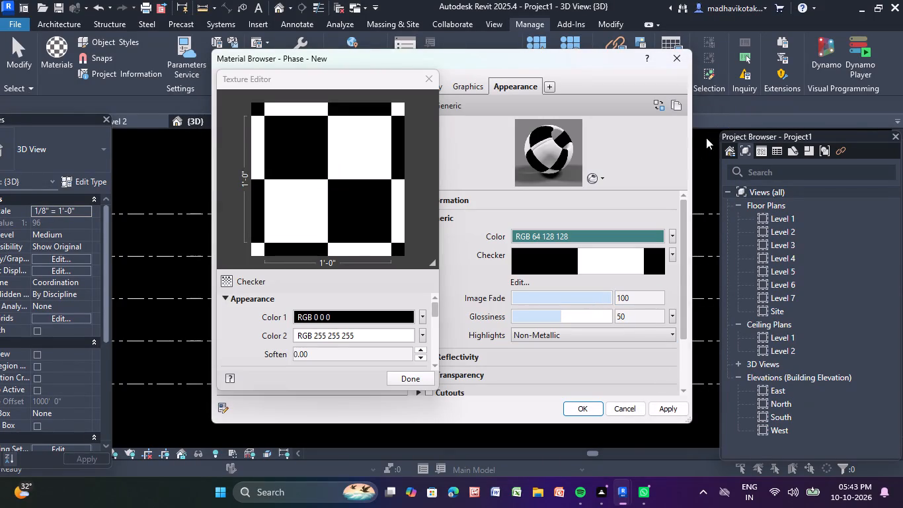
Replace the dady material's Checker image with the Tiles texture, apply it and close the material editor.
click(668, 239)
click(673, 236)
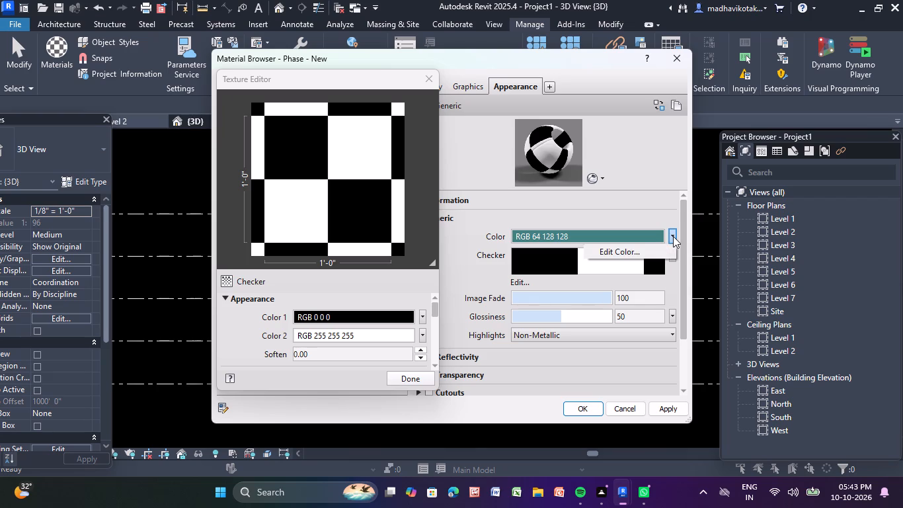
click(673, 236)
click(673, 236)
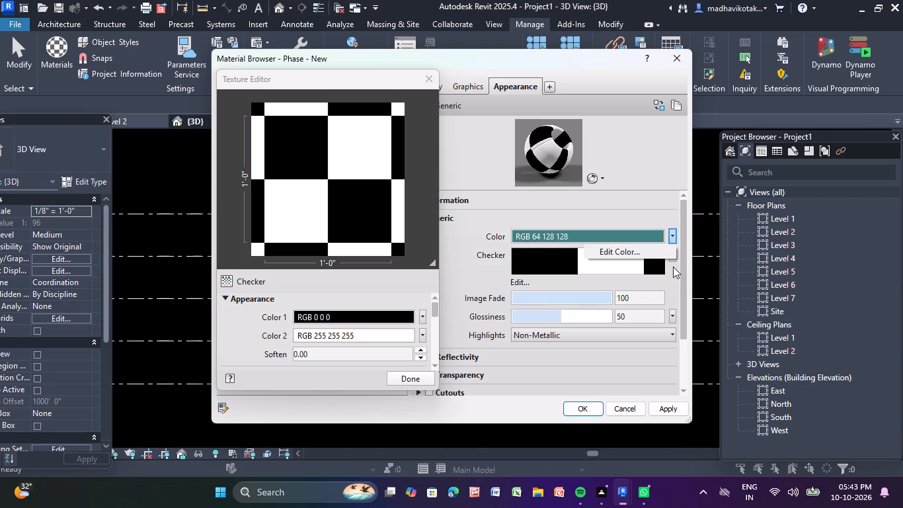
click(662, 263)
click(670, 253)
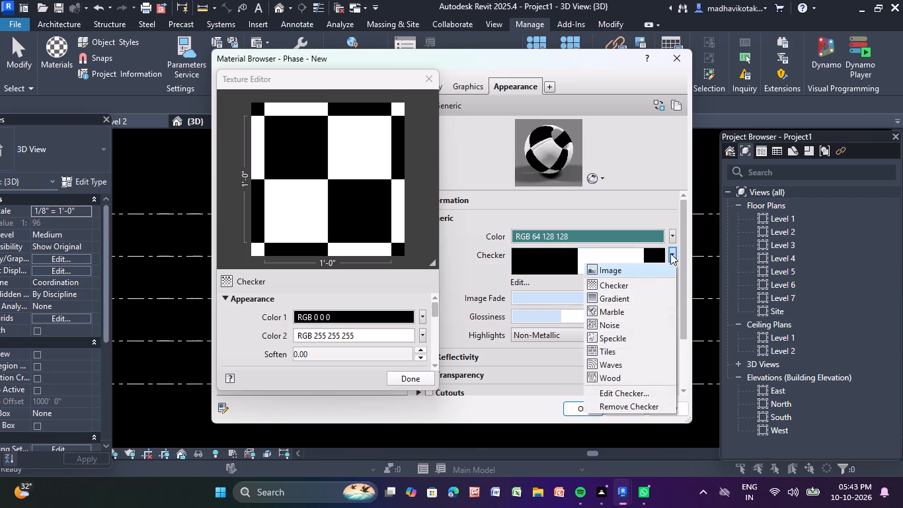
click(611, 355)
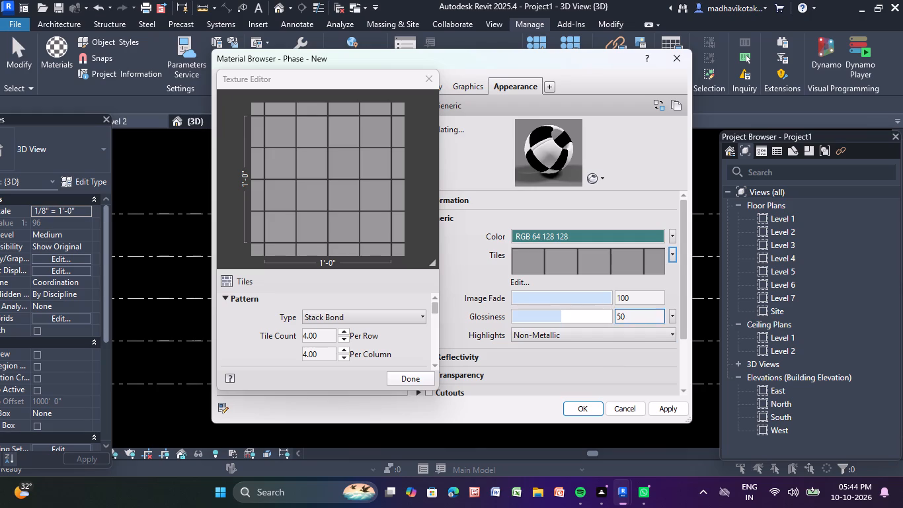
click(662, 409)
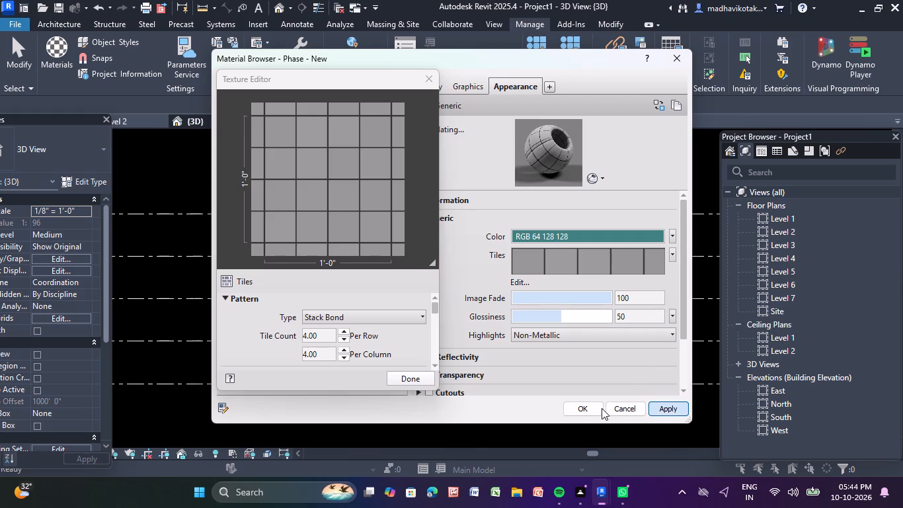
click(590, 410)
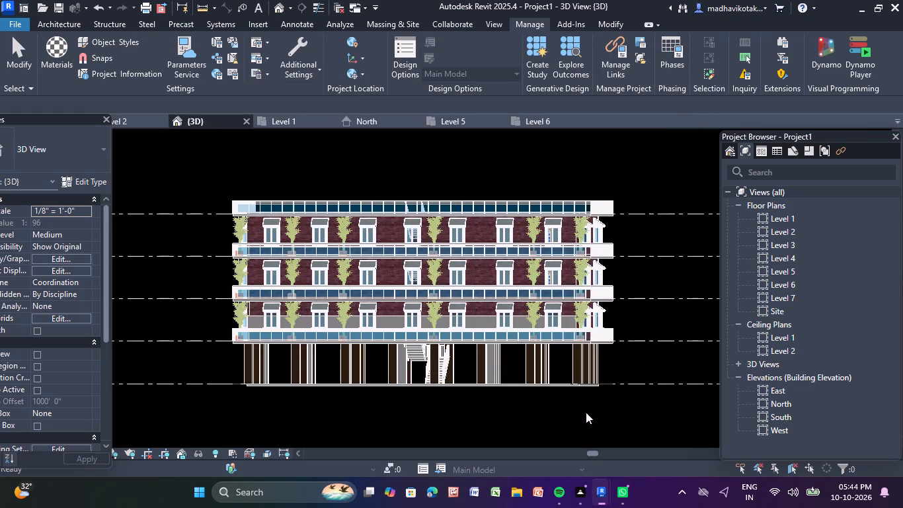
Use Paint with the dady material, found by searching for dad, on the middle balcony storey's front wall face.
click(54, 17)
click(52, 22)
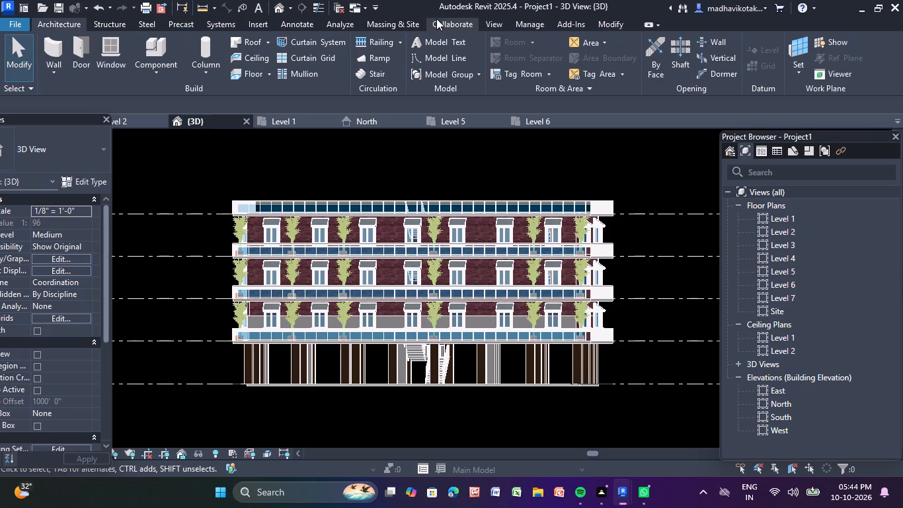
click(420, 59)
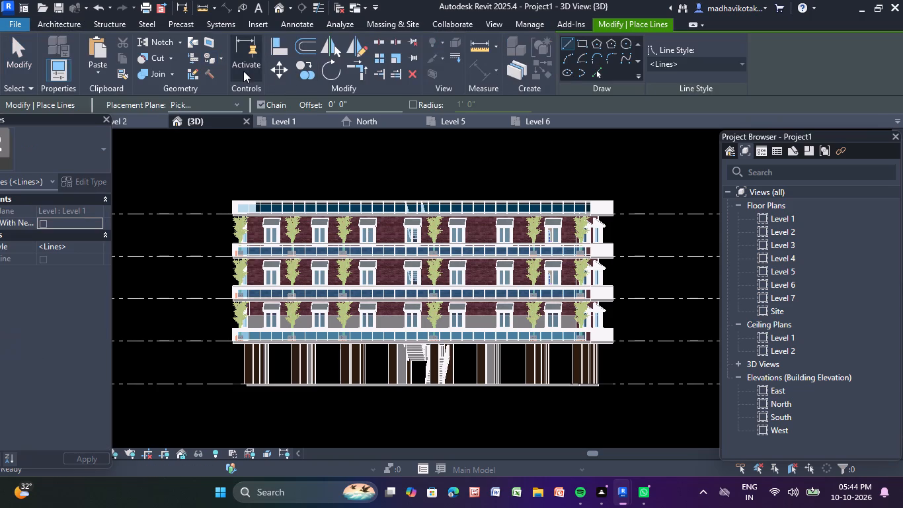
click(206, 58)
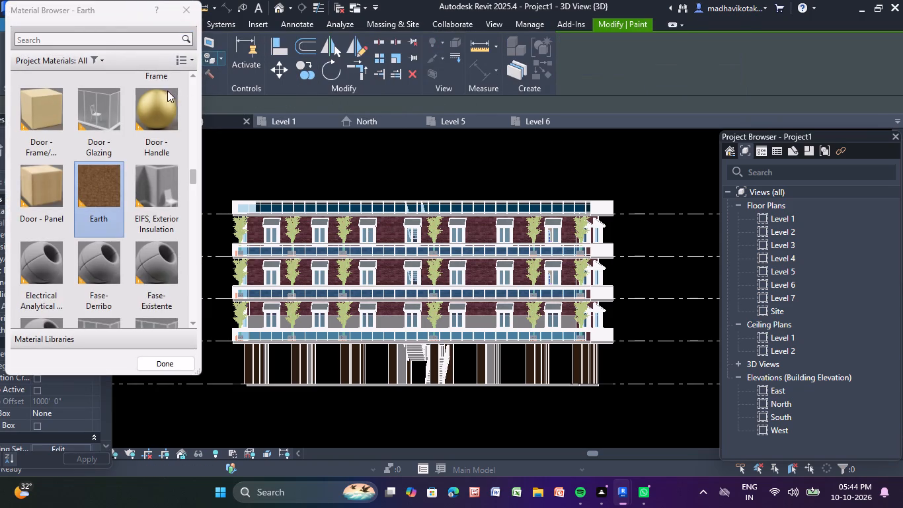
click(157, 41)
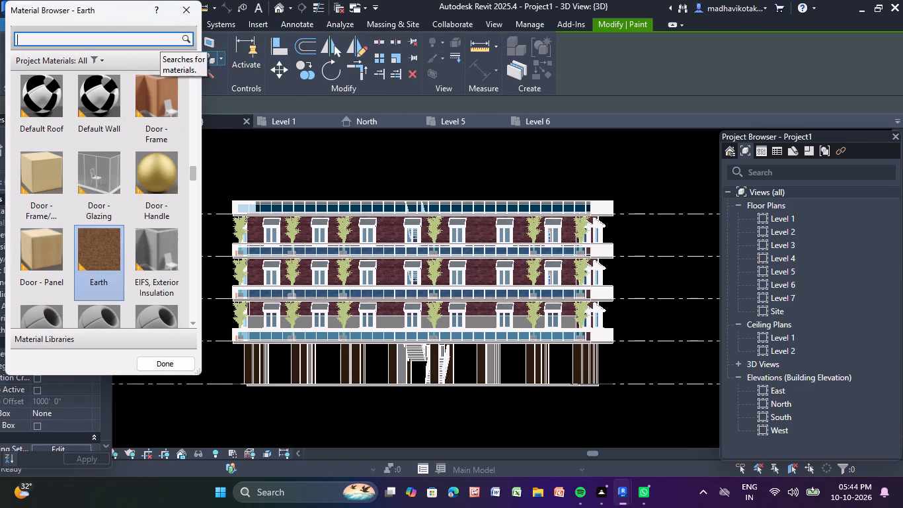
key(d)
key(a)
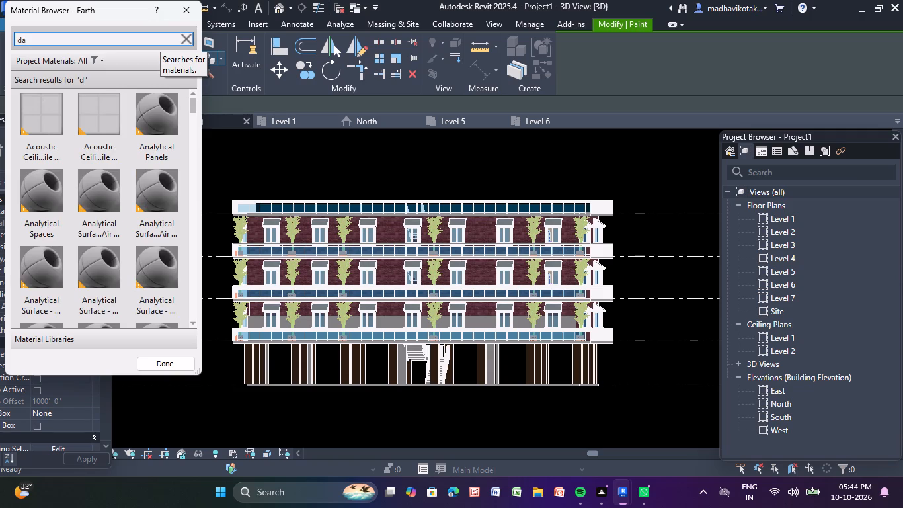
key(d)
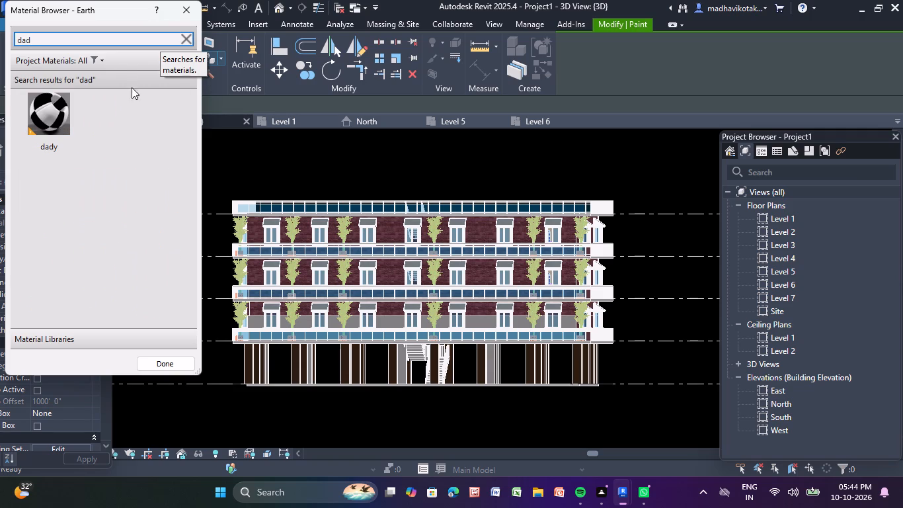
double_click(47, 110)
click(45, 114)
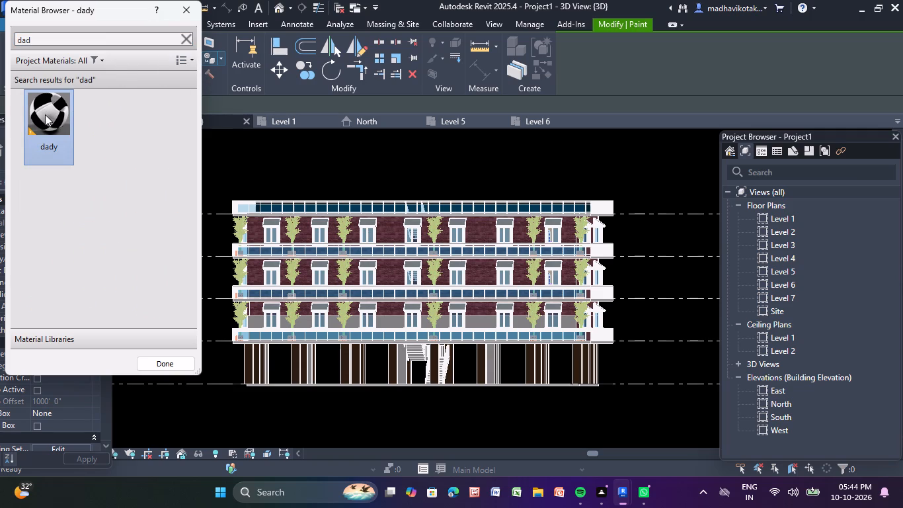
click(386, 267)
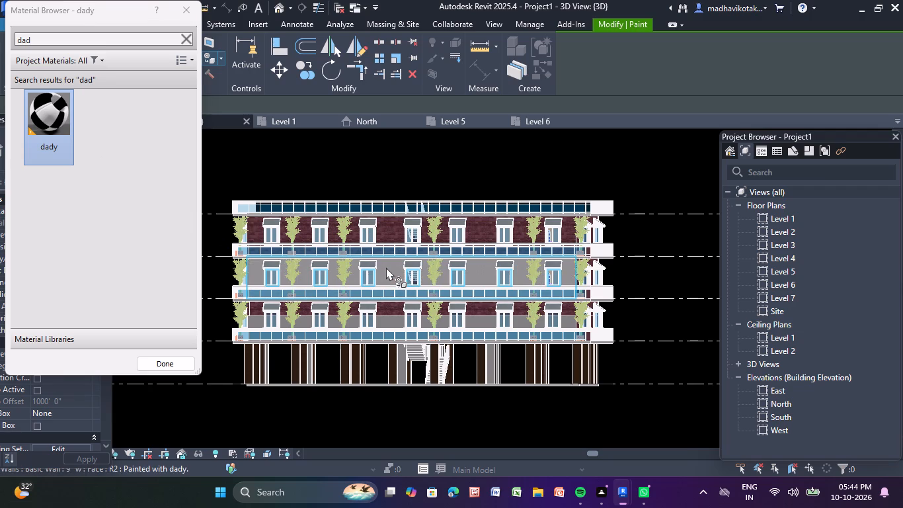
Paint the front wall faces of the top and lowest balcony storeys with the dady material and finish painting.
scroll(407, 254, up, 6)
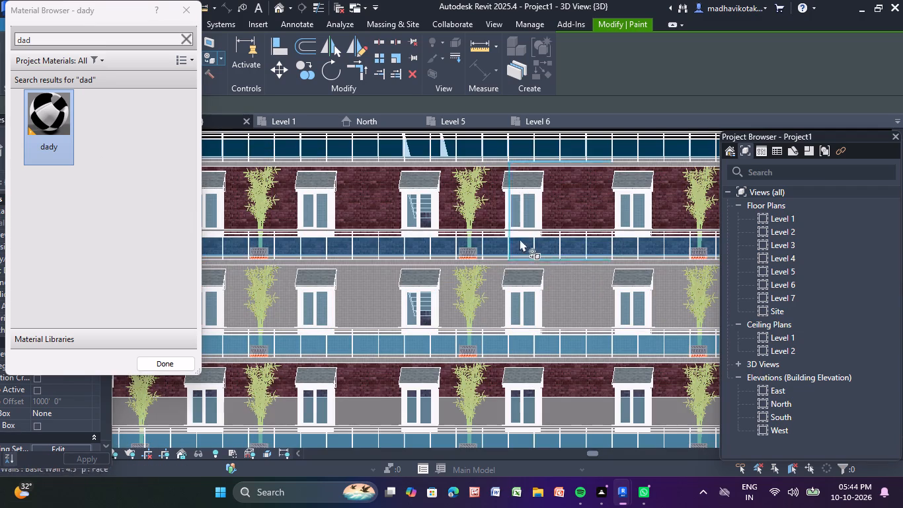
click(584, 202)
scroll(582, 319, down, 2)
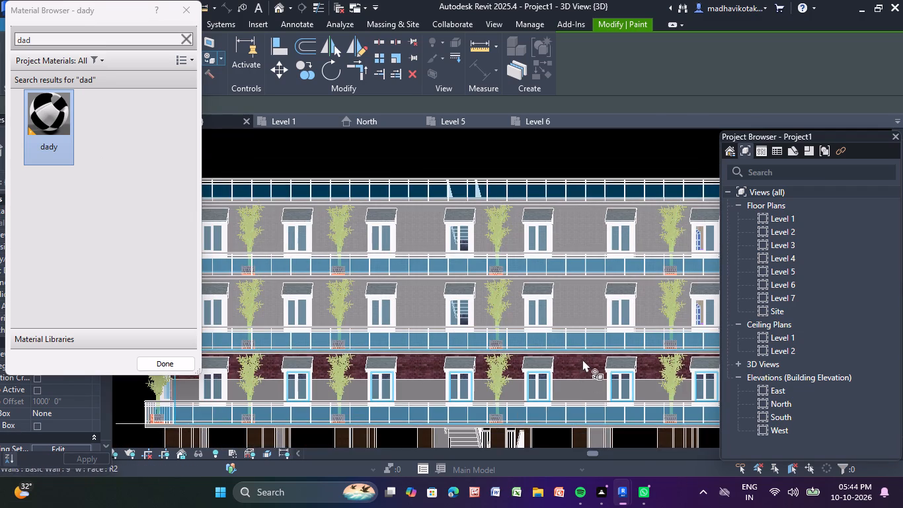
click(582, 359)
double_click(577, 362)
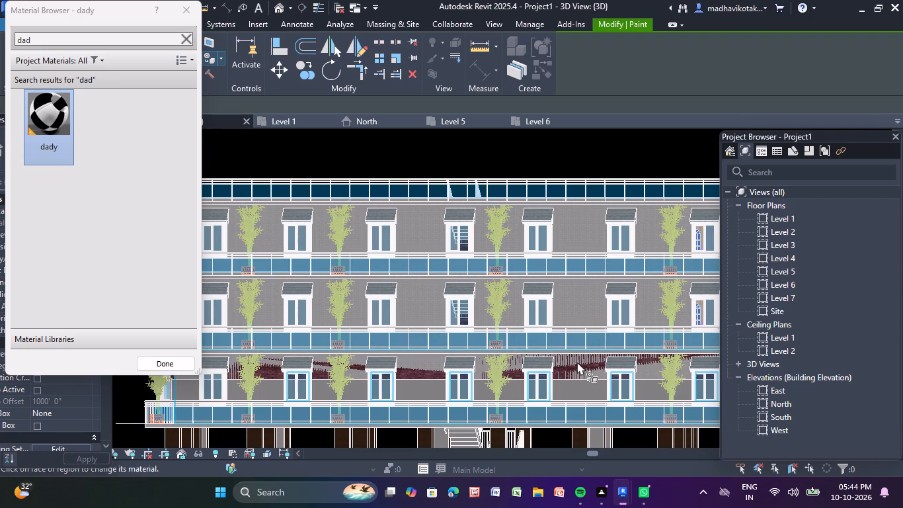
key(Escape)
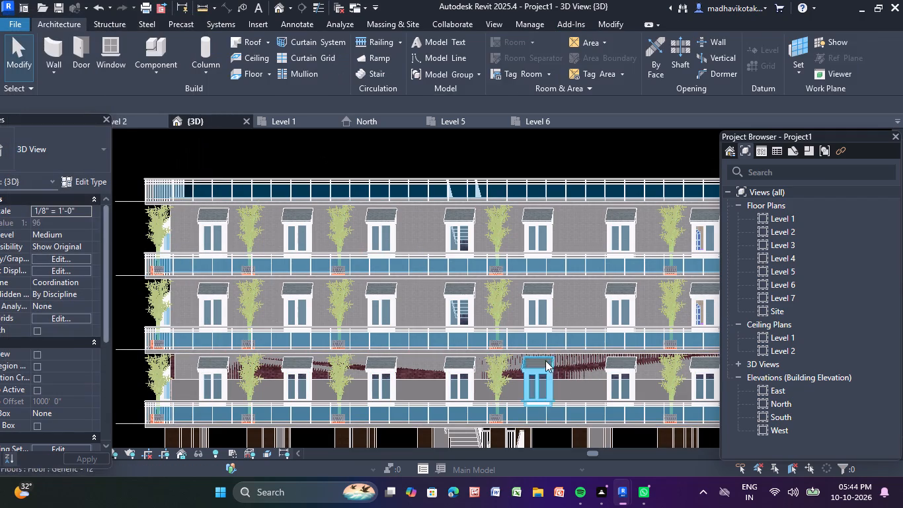
Examine the painted front walls across all three balcony storeys, close up and as a whole facade.
click(580, 367)
middle_drag(580, 367, 565, 301)
scroll(565, 301, down, 5)
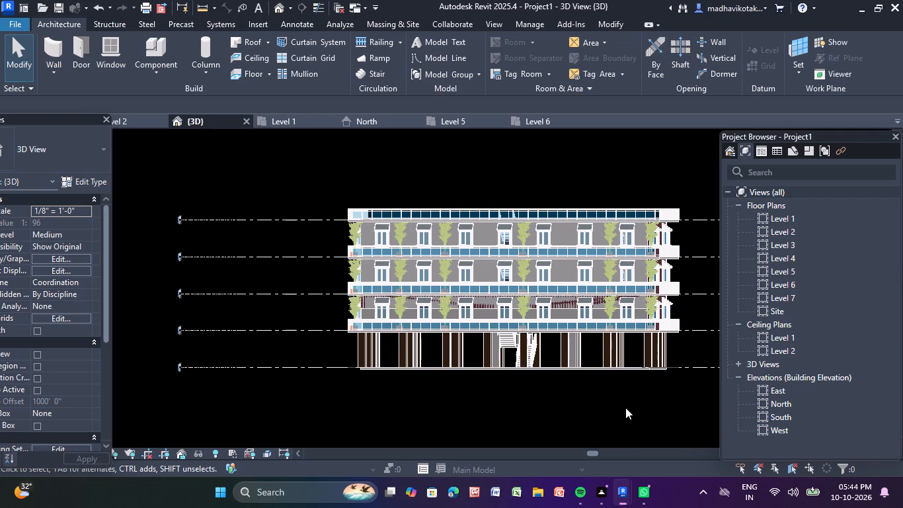
scroll(582, 276, up, 1)
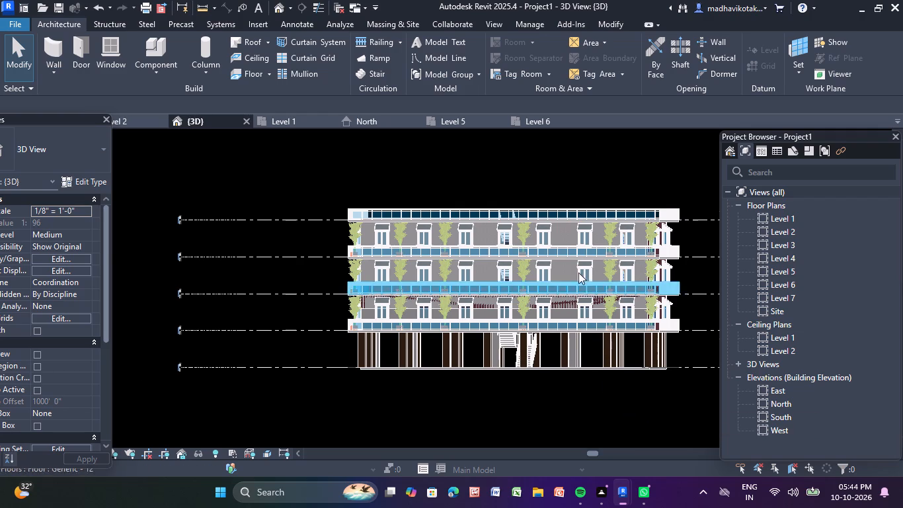
scroll(578, 273, up, 3)
middle_drag(568, 239, 503, 236)
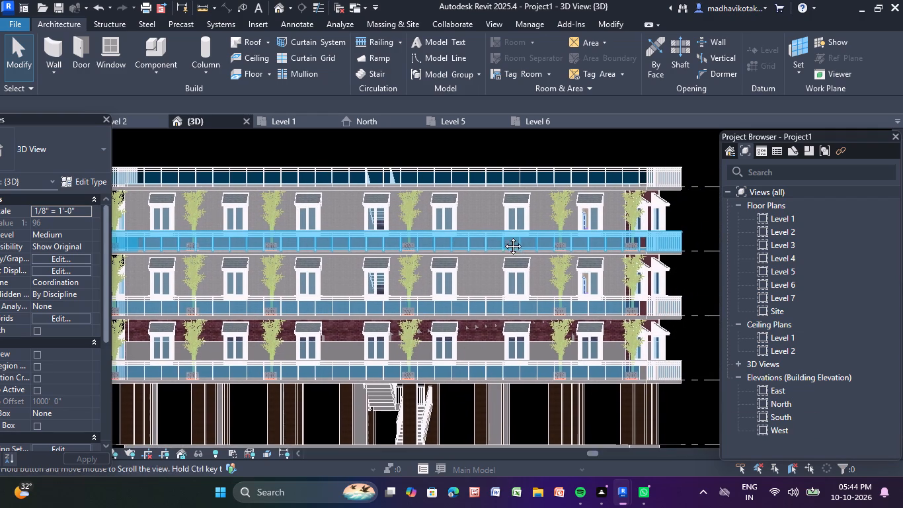
middle_drag(503, 236, 518, 234)
scroll(518, 234, up, 1)
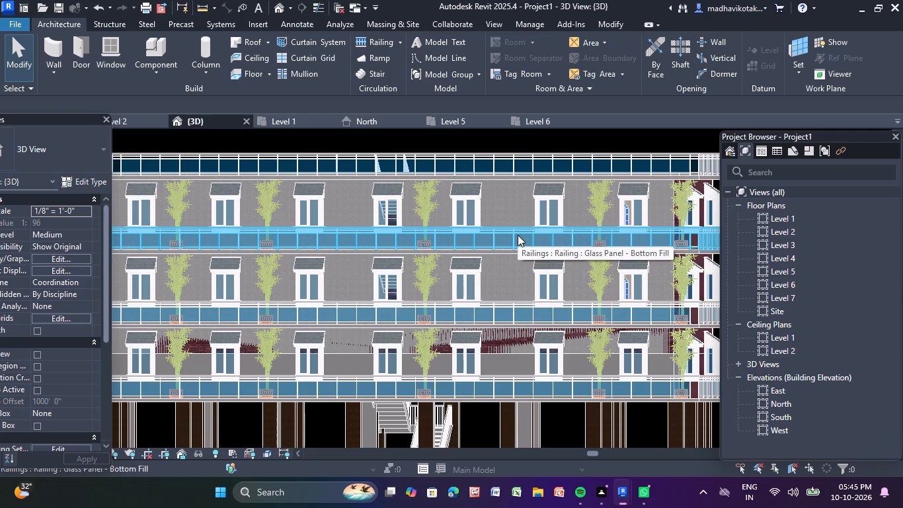
scroll(525, 231, down, 2)
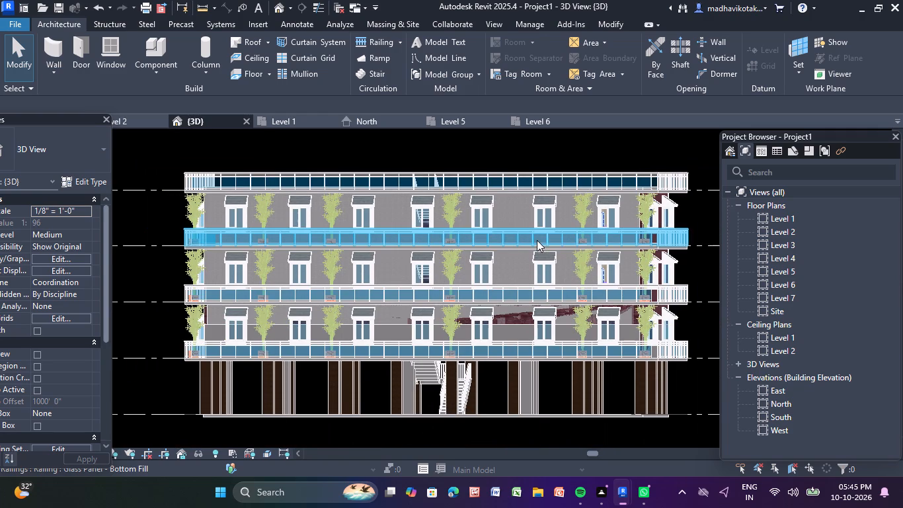
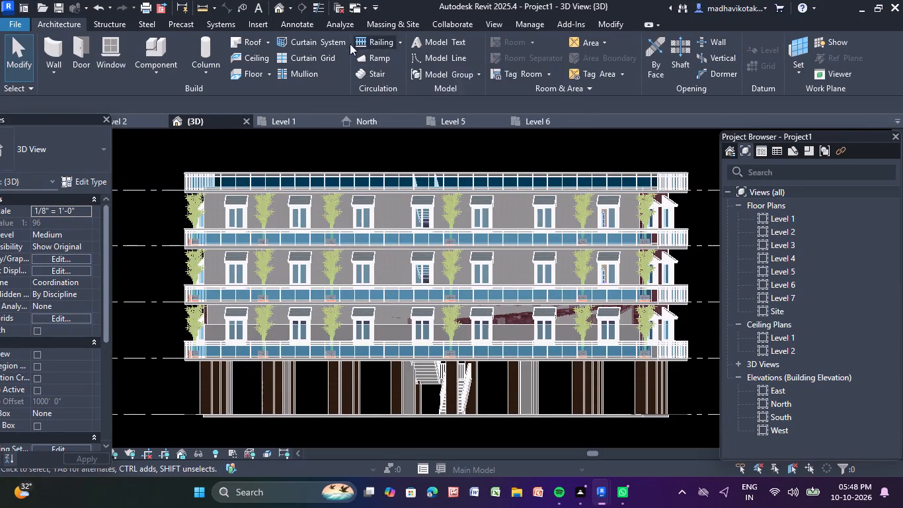
Use Paint with the Default Form material on the glass railing panels and front wall of the top balcony storey.
click(426, 62)
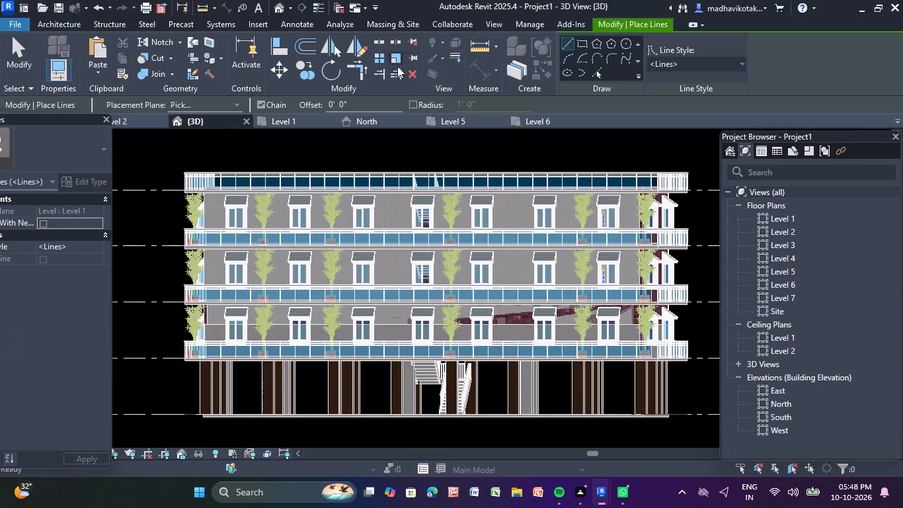
click(208, 53)
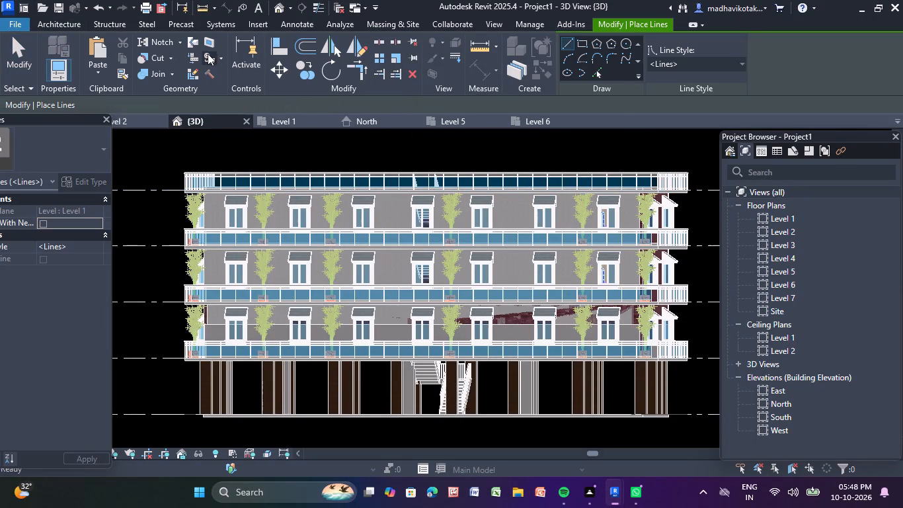
scroll(70, 213, down, 4)
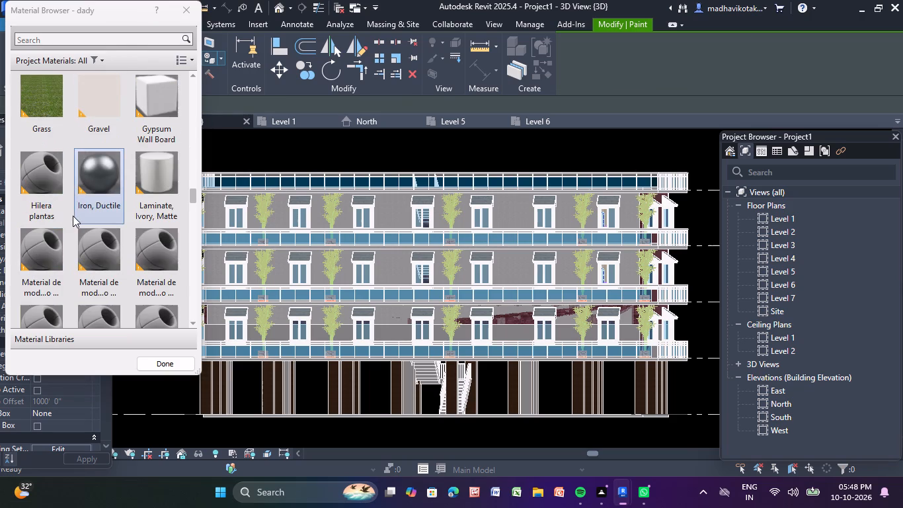
scroll(90, 193, up, 2)
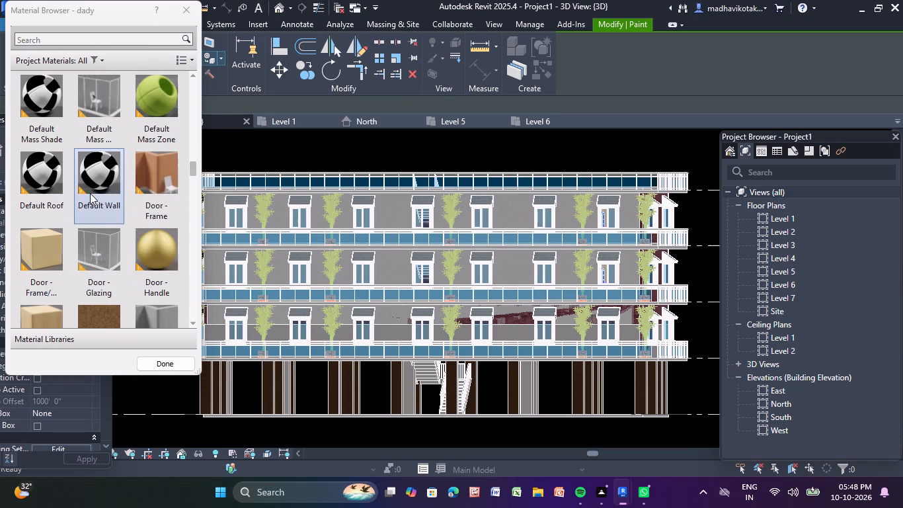
scroll(86, 176, down, 5)
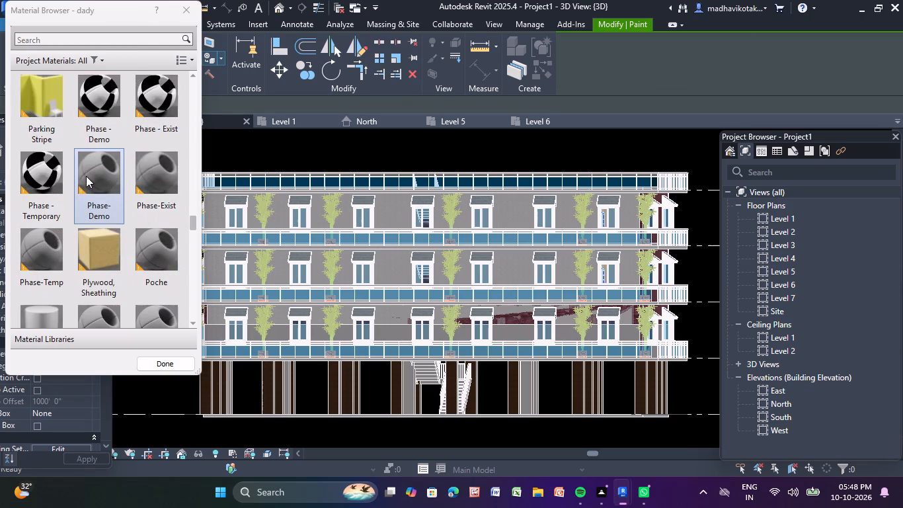
scroll(86, 176, down, 11)
scroll(86, 176, up, 5)
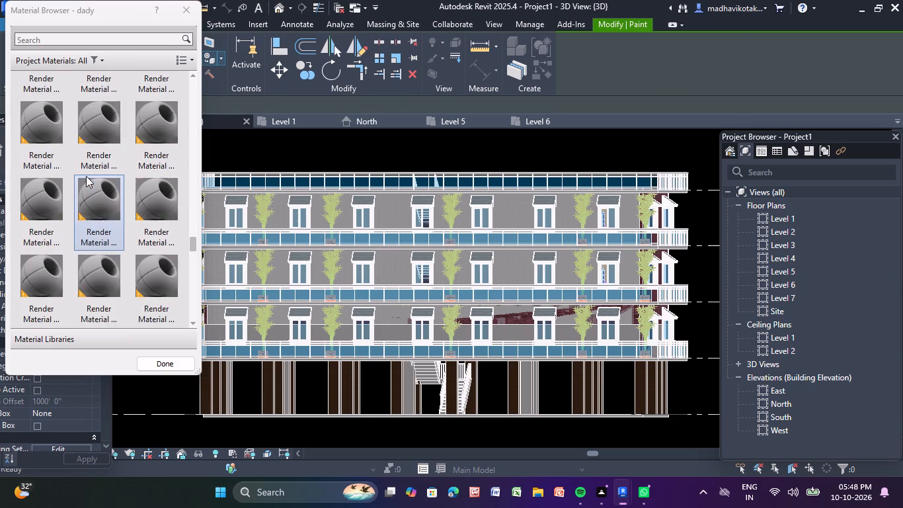
scroll(86, 176, up, 8)
scroll(86, 176, down, 1)
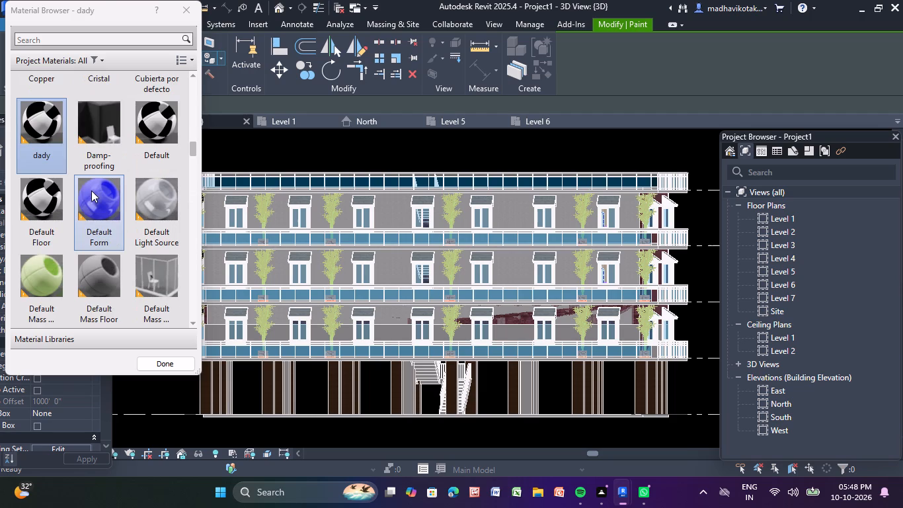
click(91, 192)
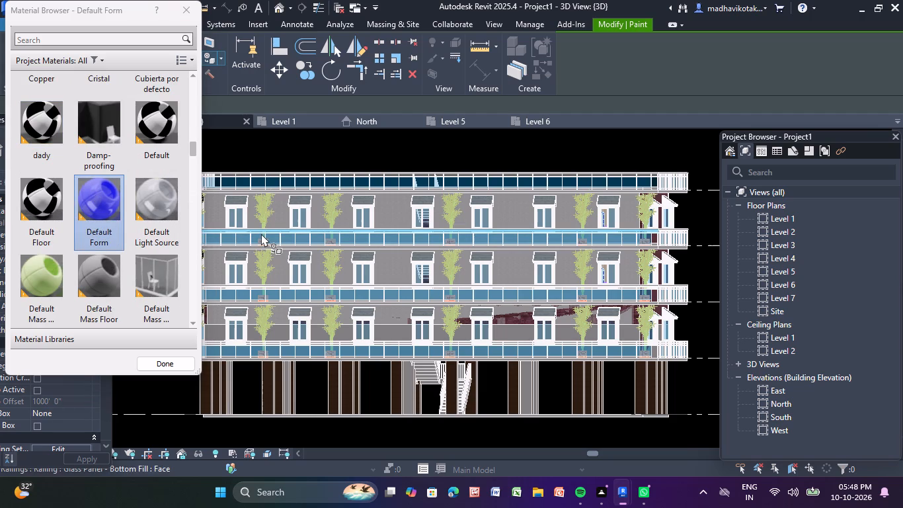
click(262, 233)
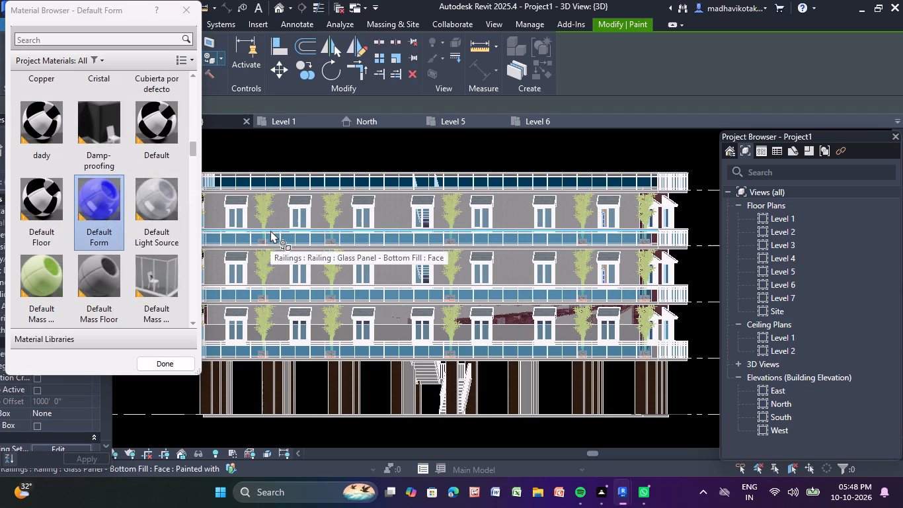
click(270, 230)
scroll(272, 231, up, 5)
click(269, 241)
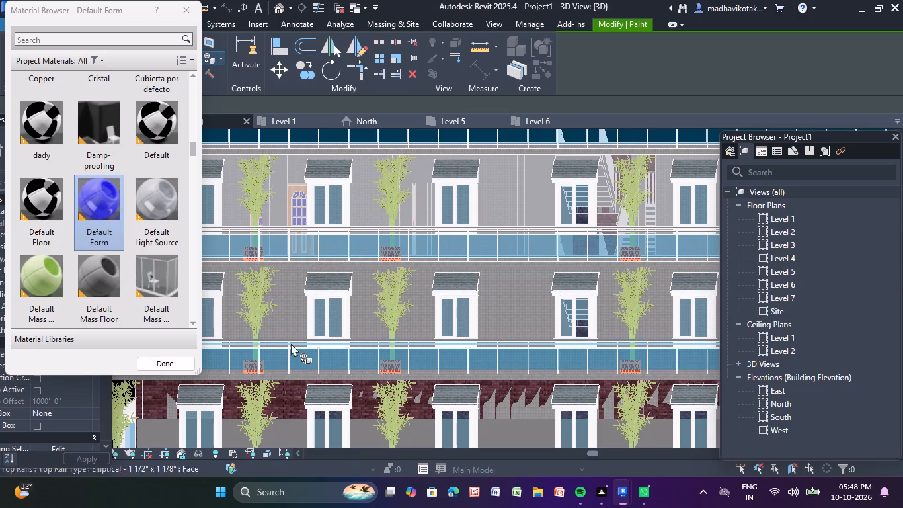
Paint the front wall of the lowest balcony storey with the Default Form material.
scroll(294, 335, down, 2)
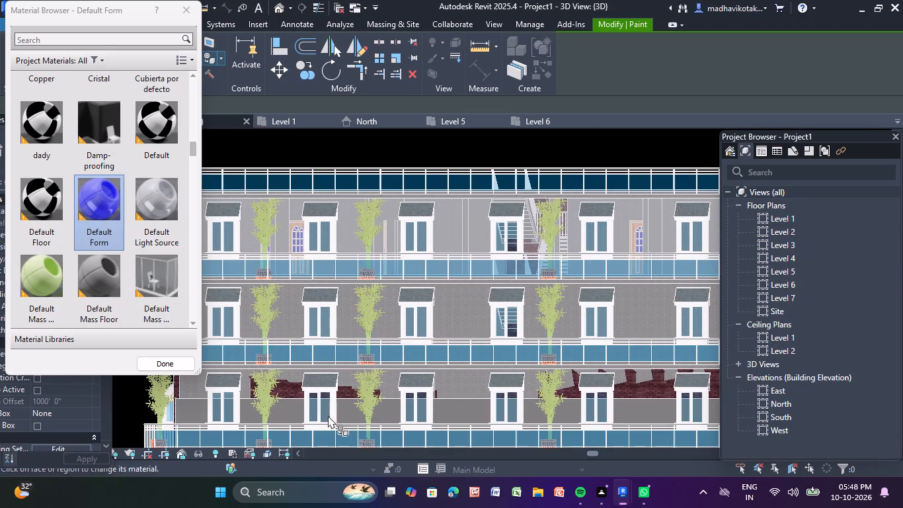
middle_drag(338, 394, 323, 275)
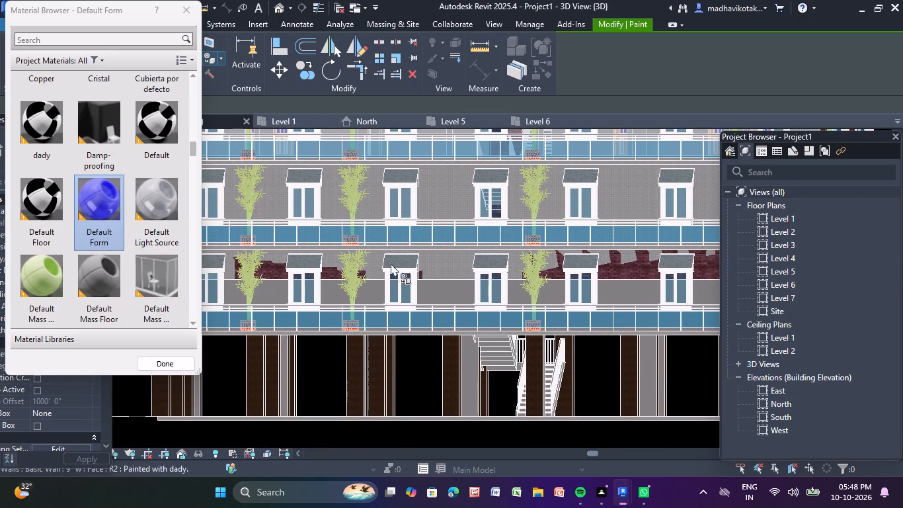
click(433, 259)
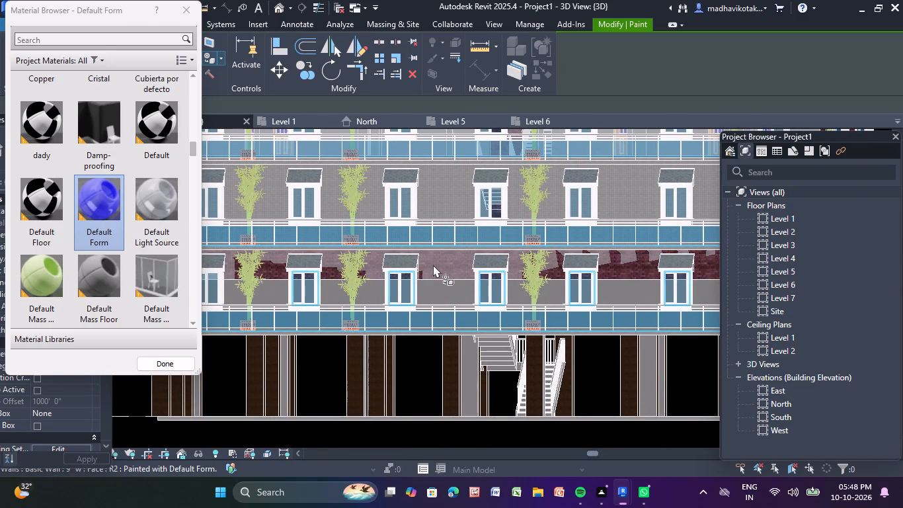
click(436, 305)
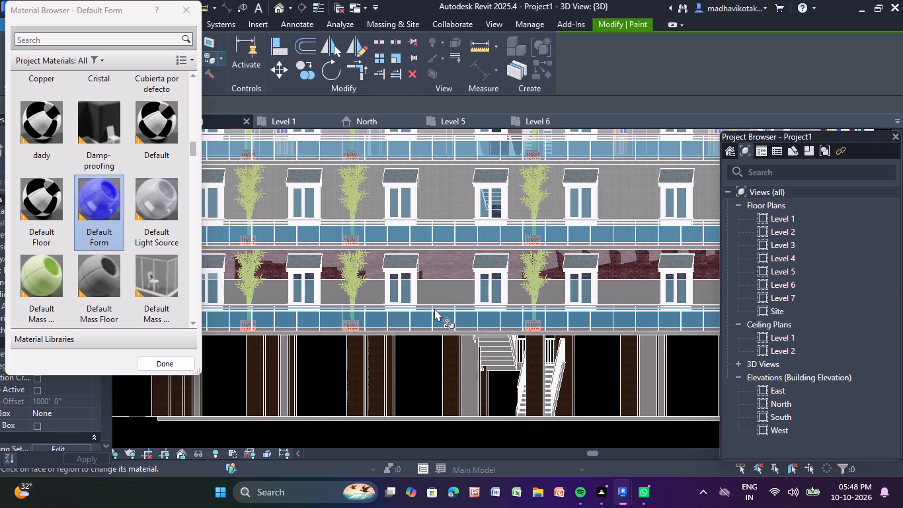
Try to paint the lowest balcony's glass railing panels with the green Default Mass material listed beside Default Mass Floor.
click(45, 278)
click(311, 319)
double_click(311, 319)
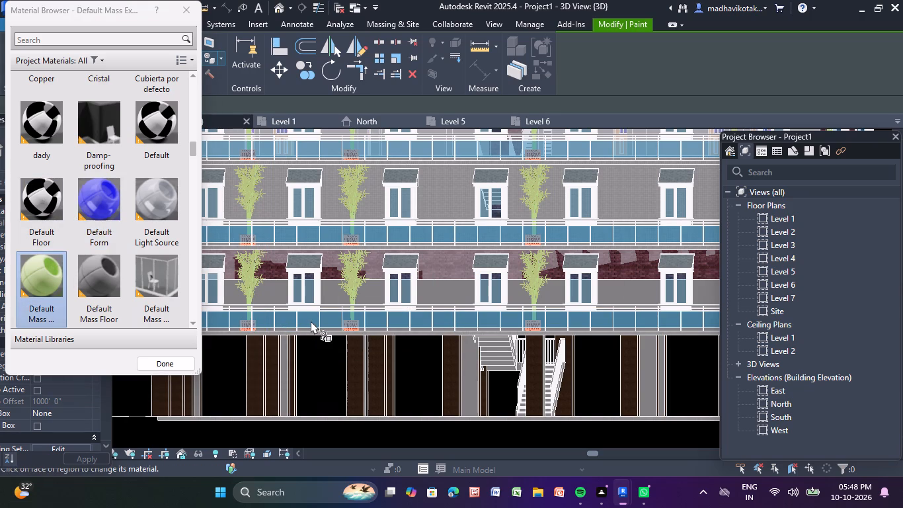
double_click(311, 321)
double_click(444, 319)
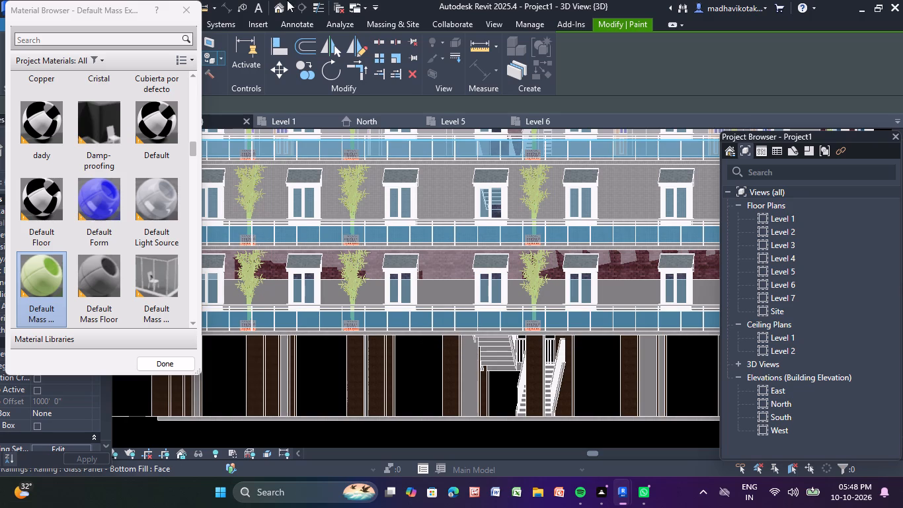
Look through the project materials for another finish and close the material browser.
scroll(155, 138, up, 10)
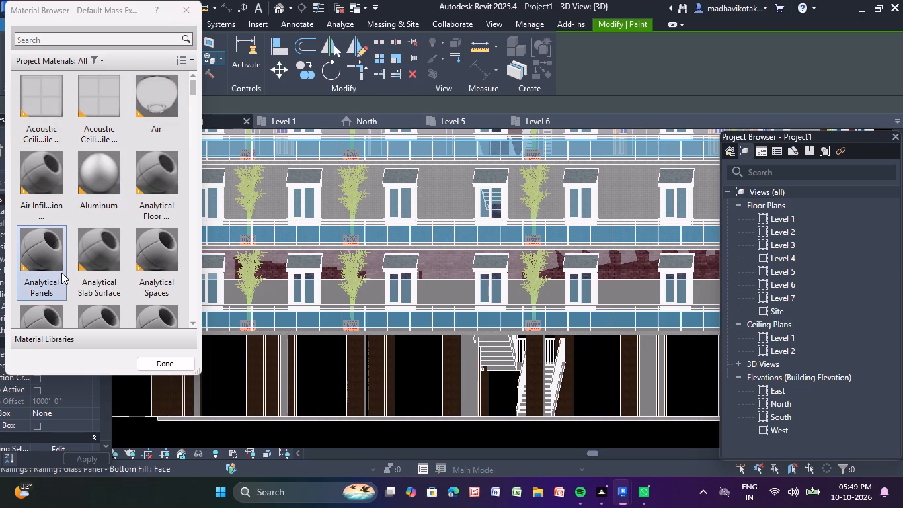
scroll(63, 269, up, 9)
scroll(62, 267, down, 9)
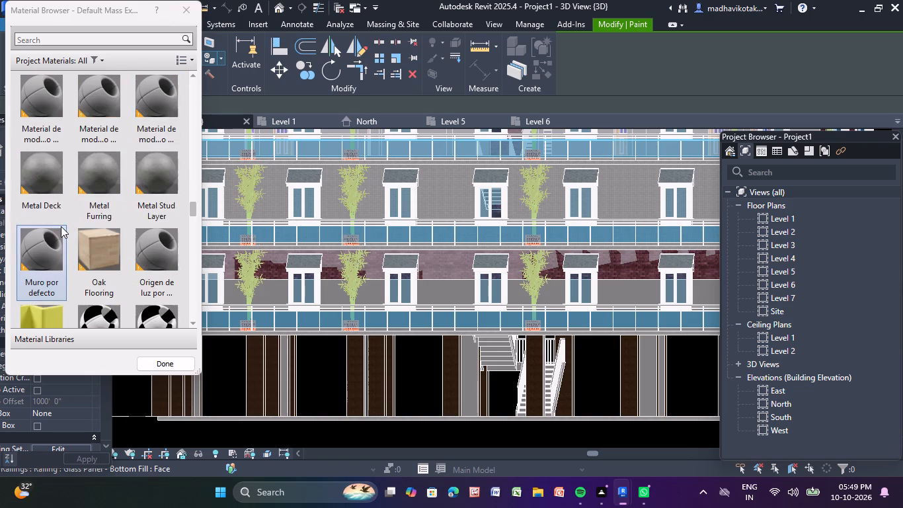
scroll(61, 226, down, 2)
scroll(61, 226, up, 5)
scroll(61, 226, down, 1)
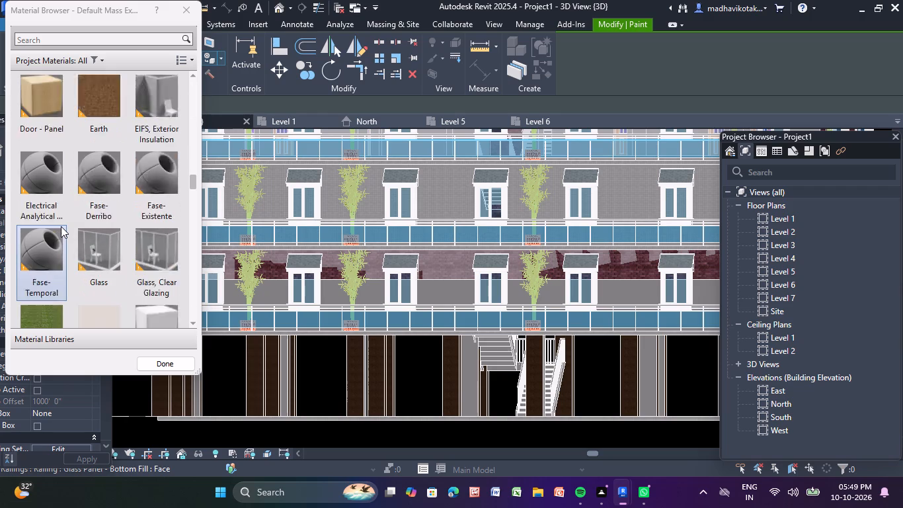
scroll(61, 226, down, 1)
scroll(95, 175, up, 2)
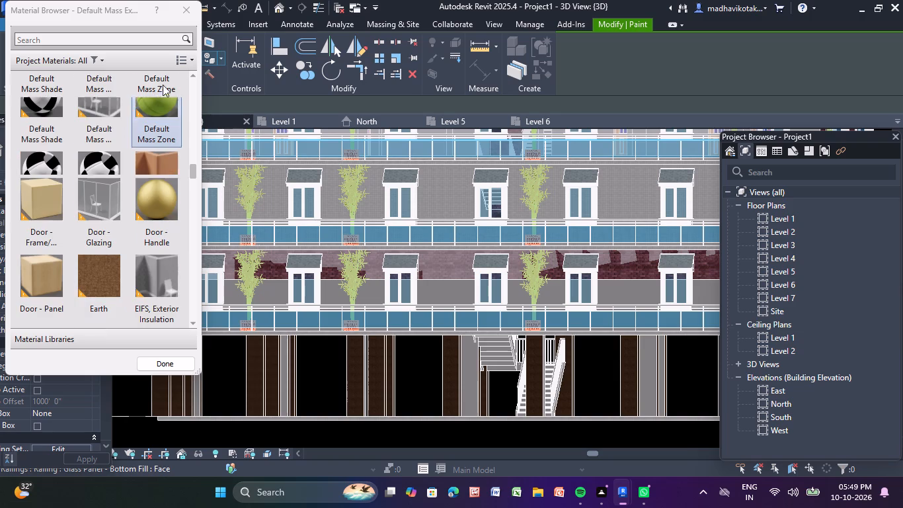
click(191, 11)
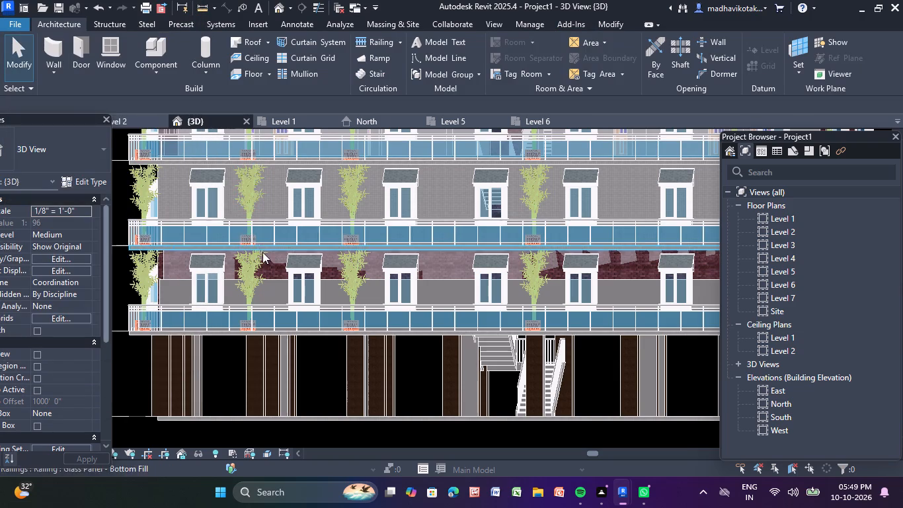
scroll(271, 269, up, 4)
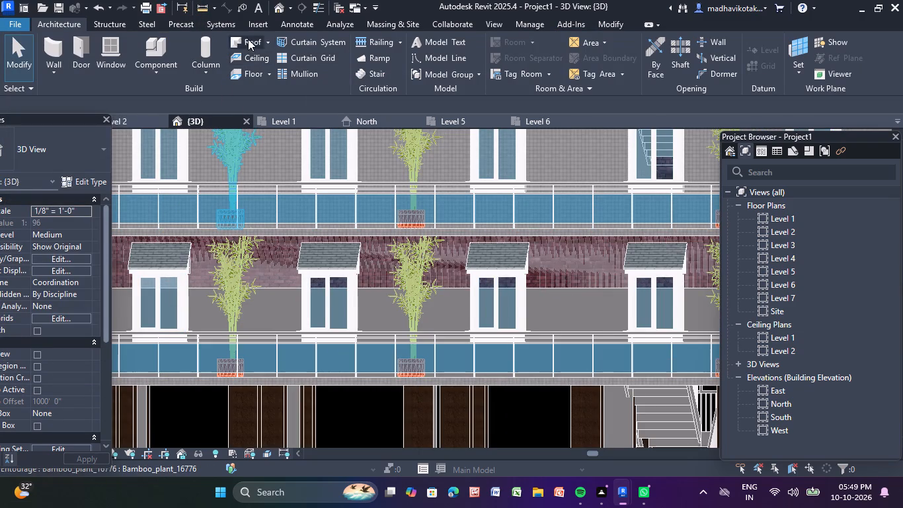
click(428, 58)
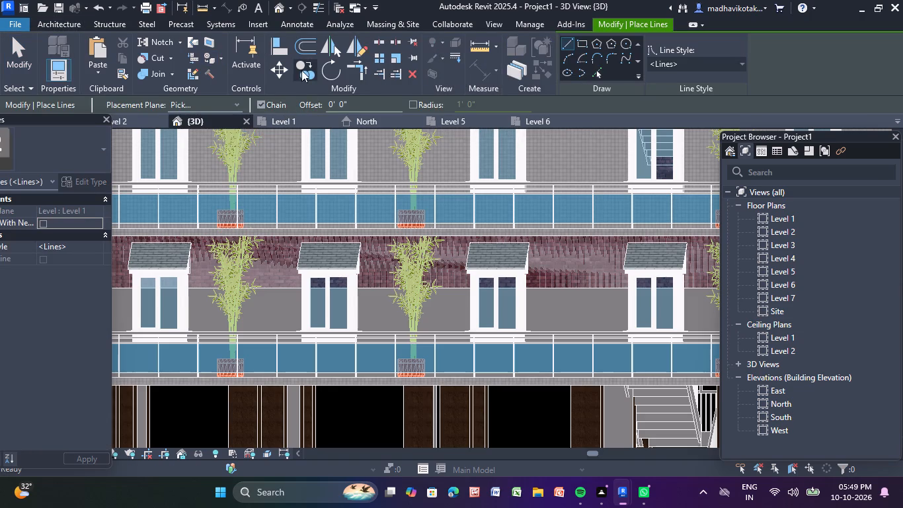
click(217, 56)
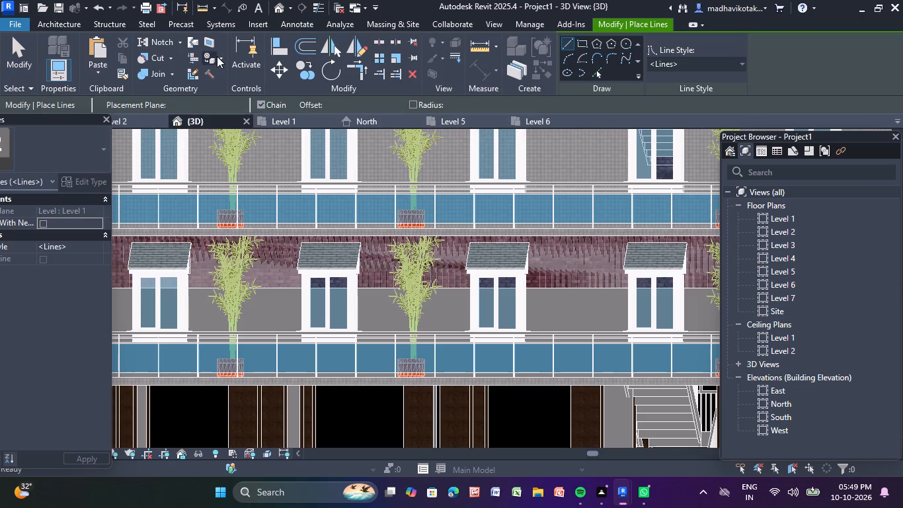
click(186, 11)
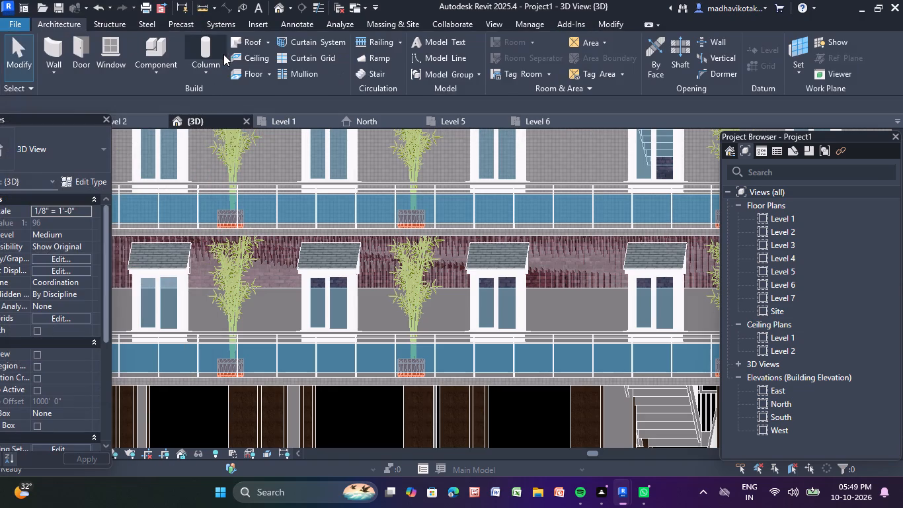
Use Remove Paint on the front wall faces of the middle and lowest balcony storeys.
click(430, 58)
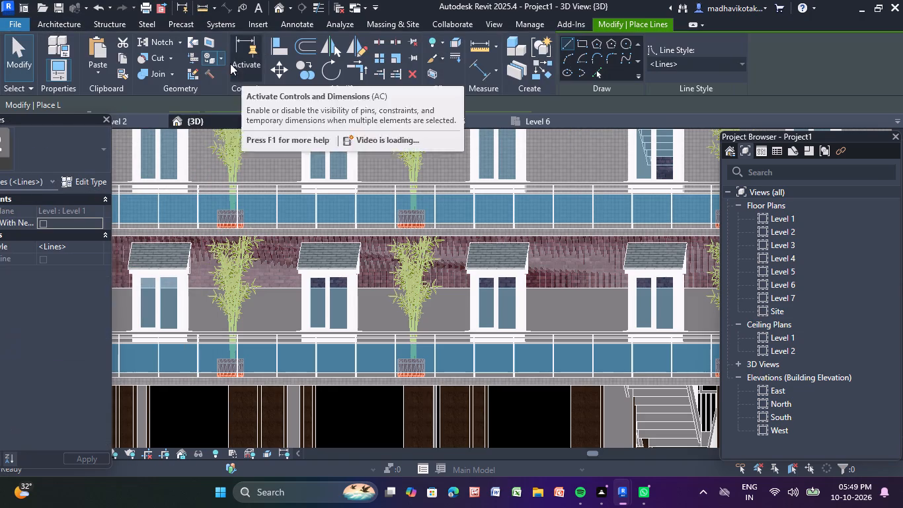
click(220, 58)
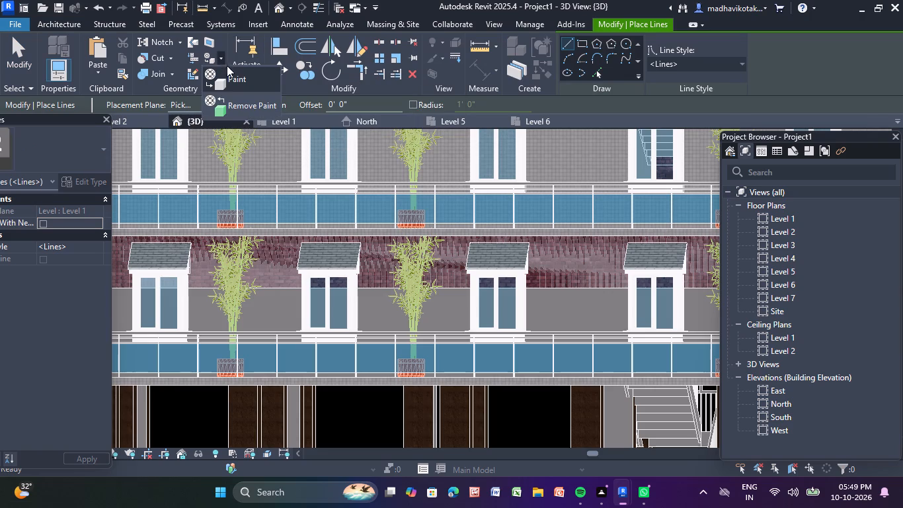
click(240, 105)
click(364, 150)
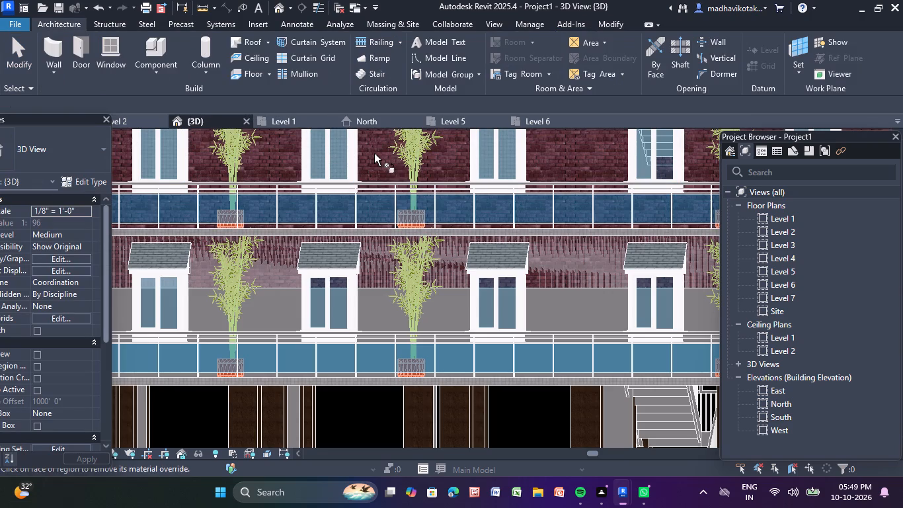
click(374, 153)
click(374, 153)
click(369, 150)
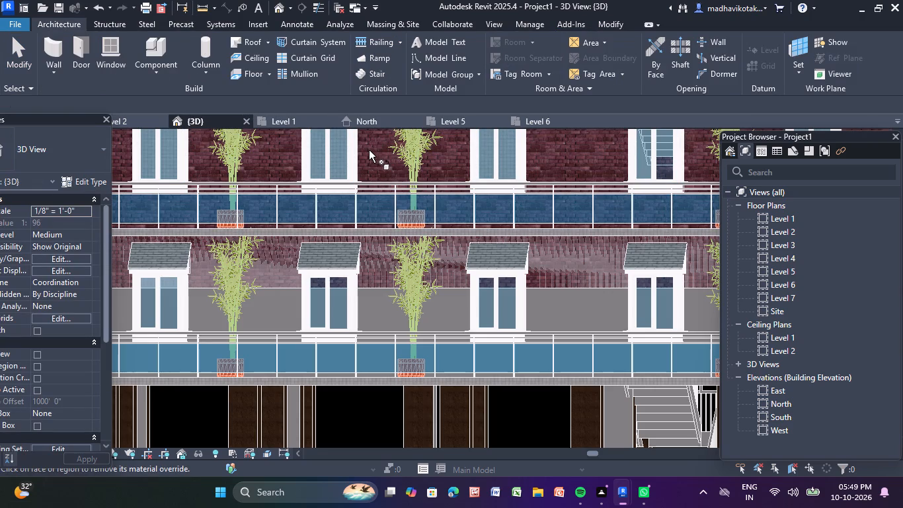
click(369, 150)
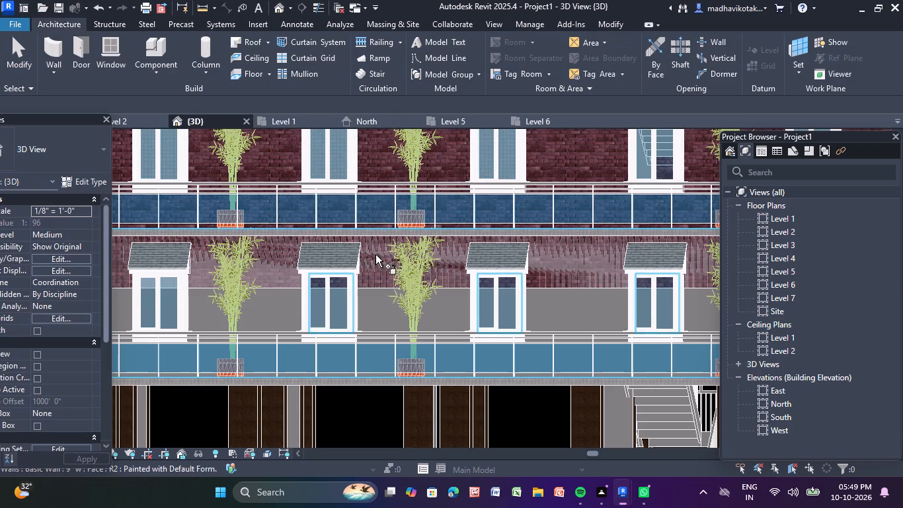
click(375, 255)
click(375, 306)
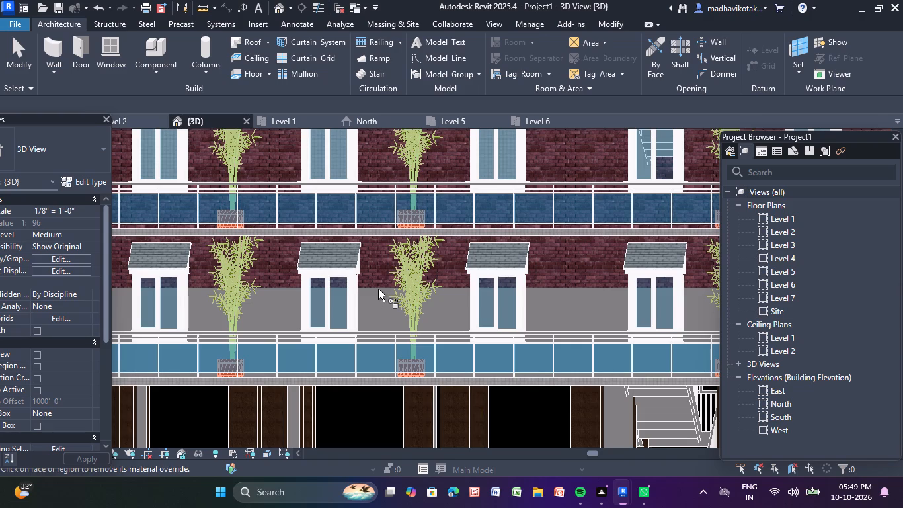
click(378, 289)
click(381, 252)
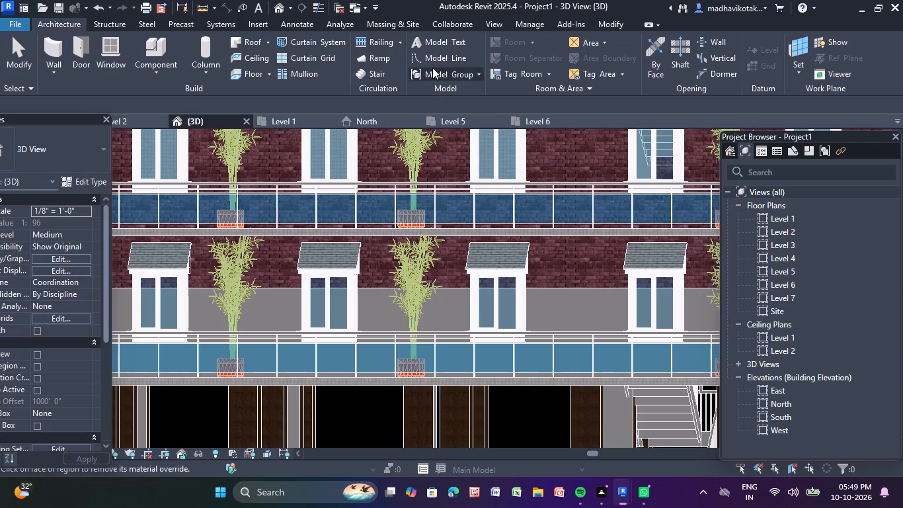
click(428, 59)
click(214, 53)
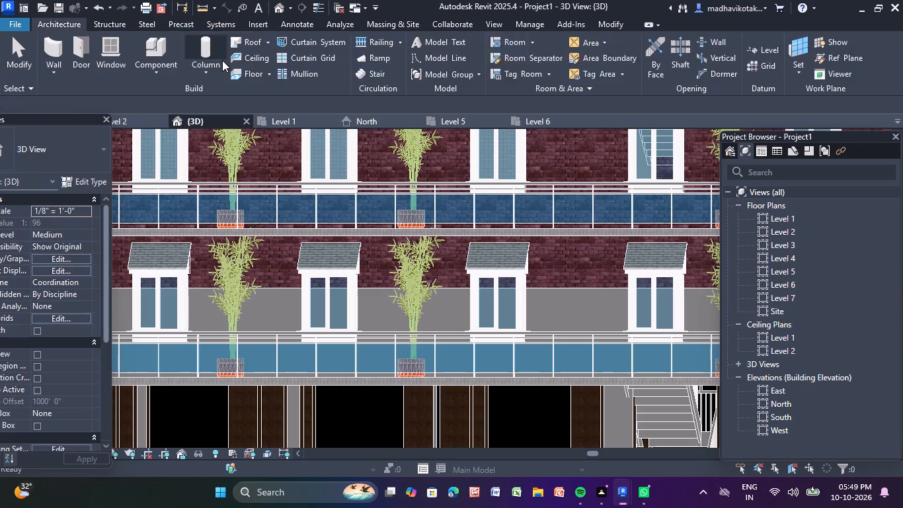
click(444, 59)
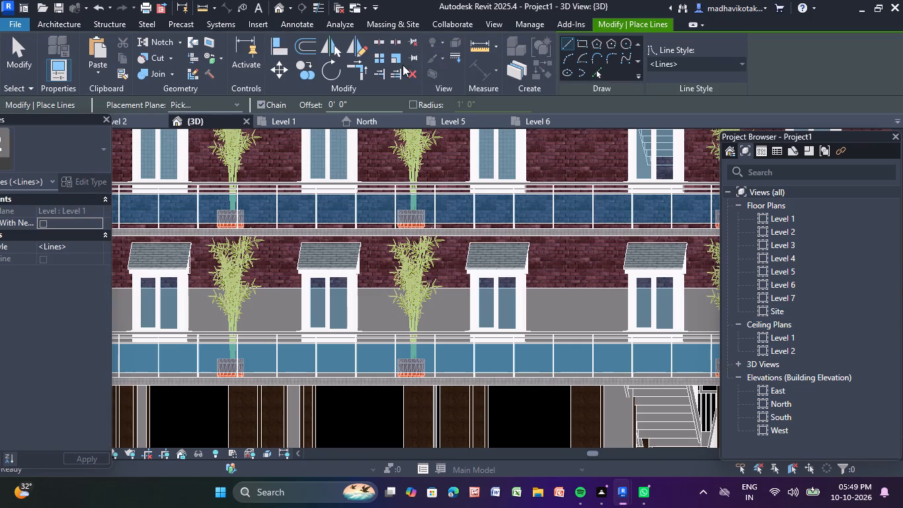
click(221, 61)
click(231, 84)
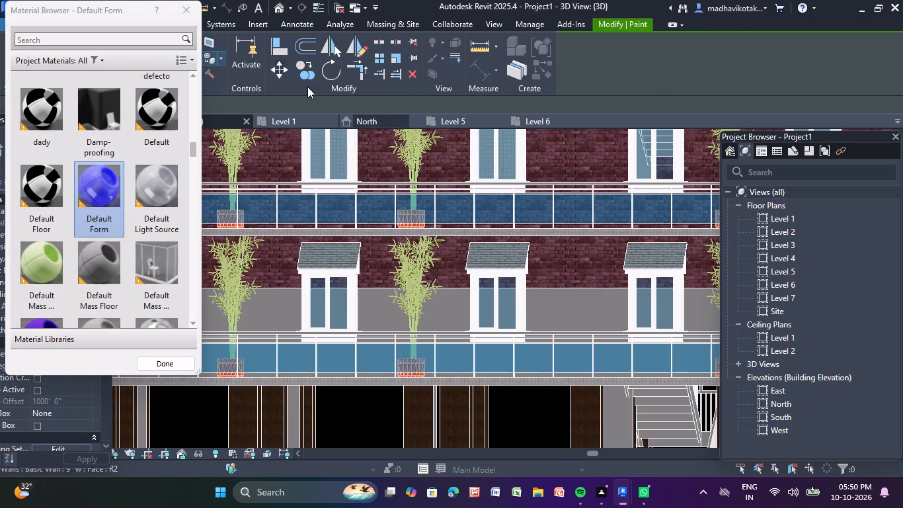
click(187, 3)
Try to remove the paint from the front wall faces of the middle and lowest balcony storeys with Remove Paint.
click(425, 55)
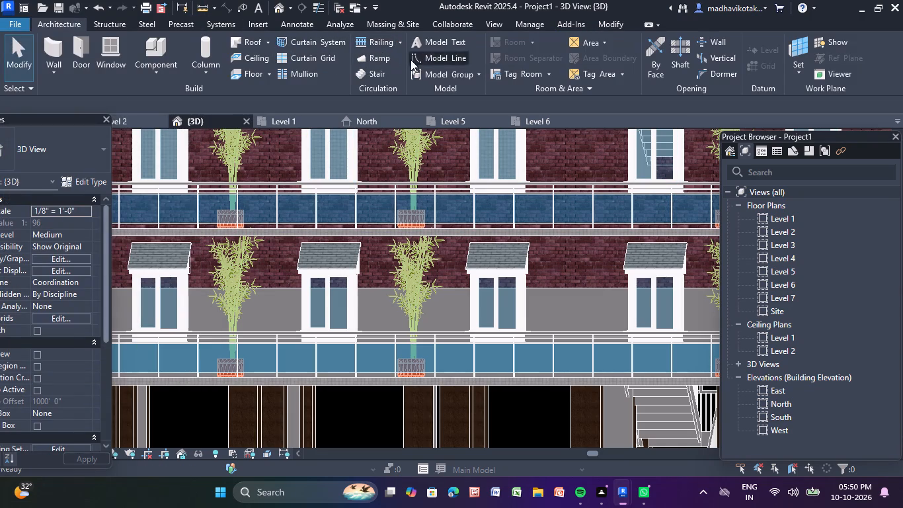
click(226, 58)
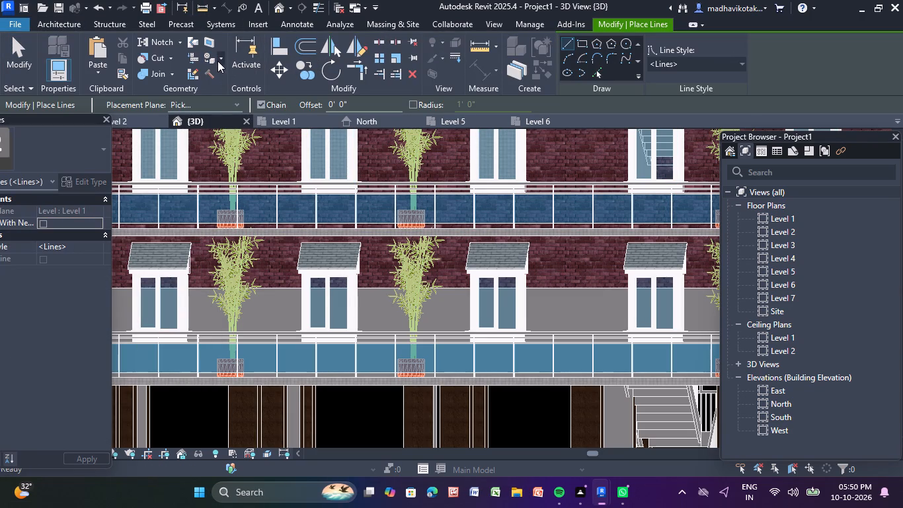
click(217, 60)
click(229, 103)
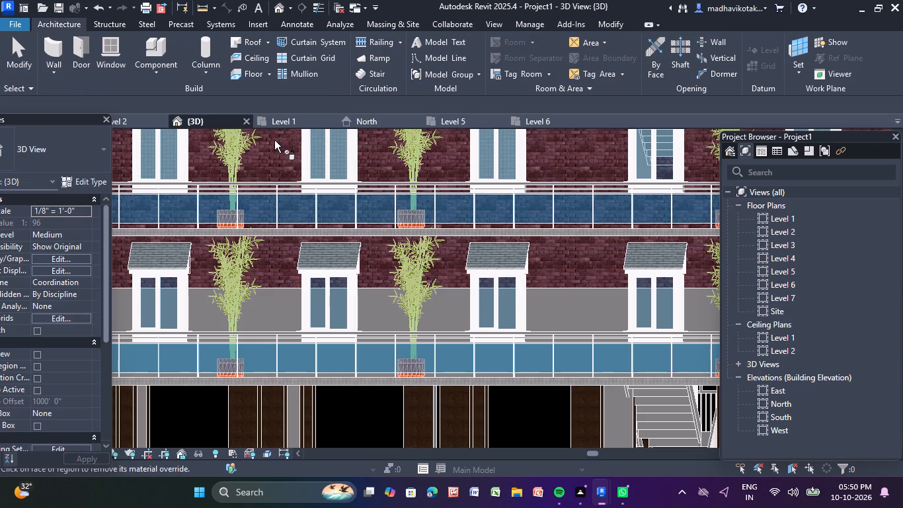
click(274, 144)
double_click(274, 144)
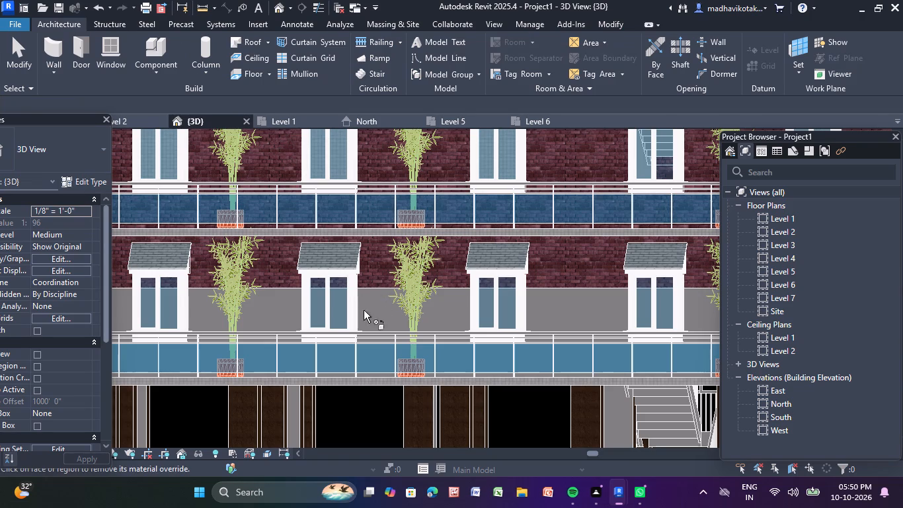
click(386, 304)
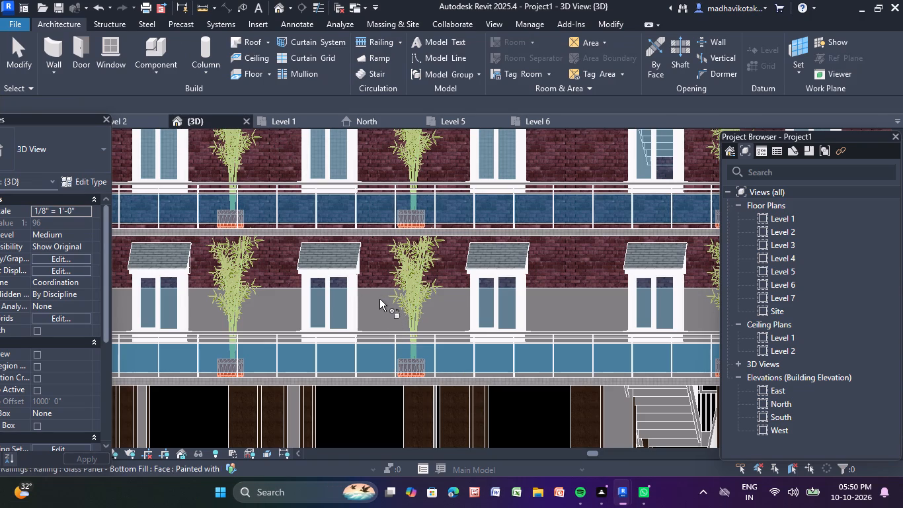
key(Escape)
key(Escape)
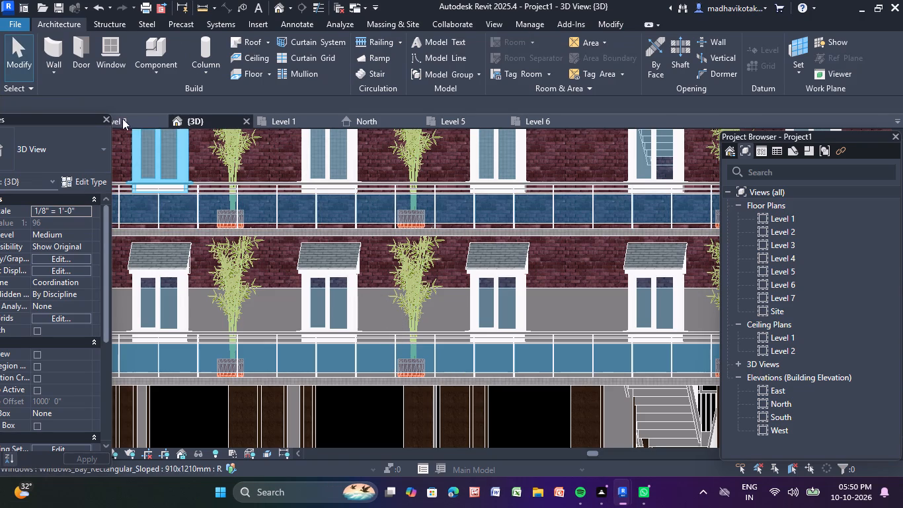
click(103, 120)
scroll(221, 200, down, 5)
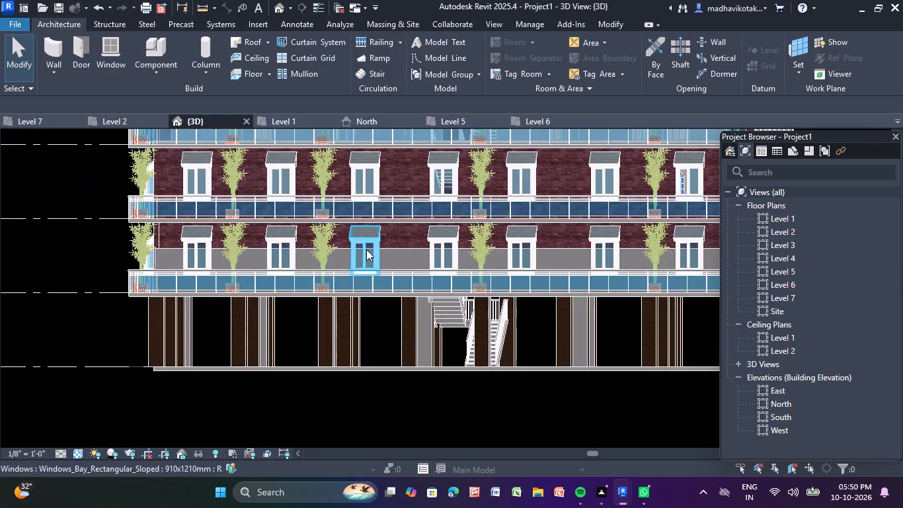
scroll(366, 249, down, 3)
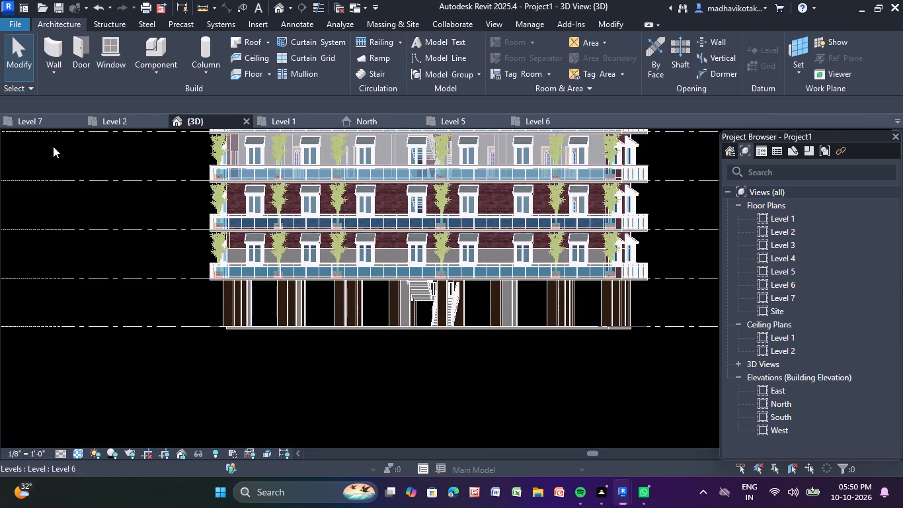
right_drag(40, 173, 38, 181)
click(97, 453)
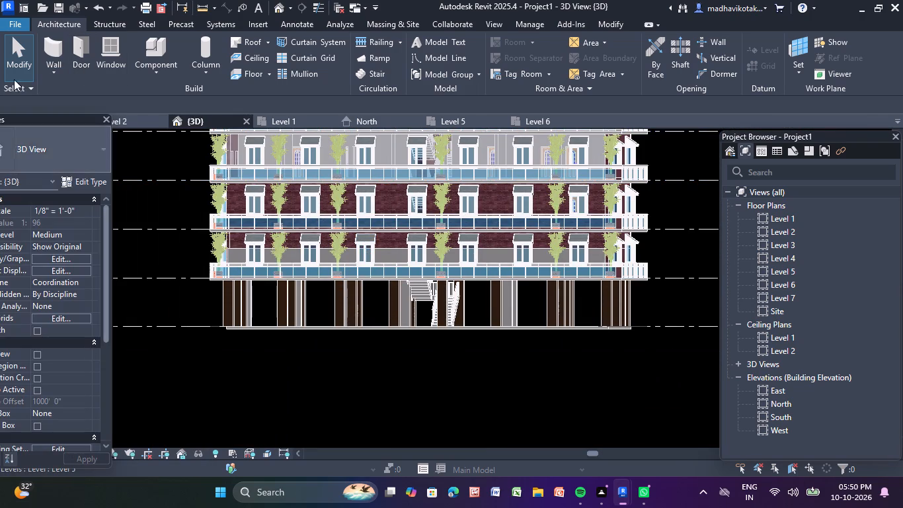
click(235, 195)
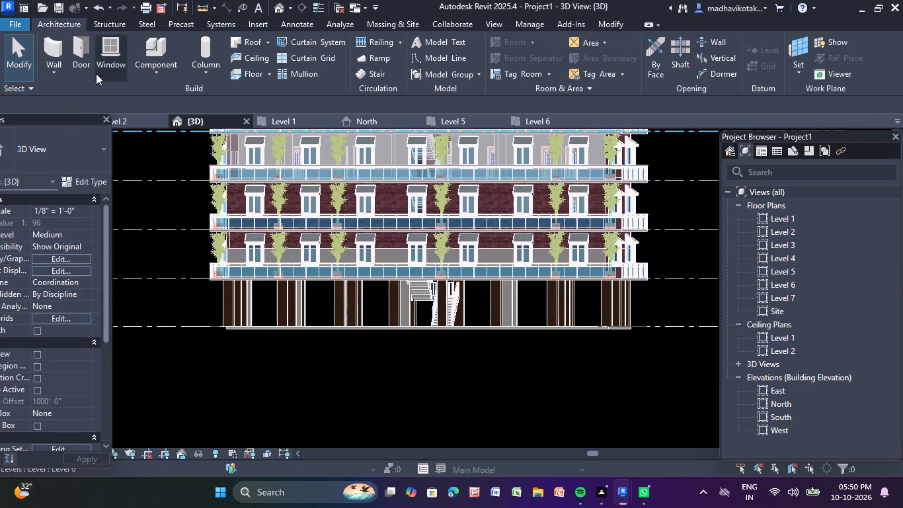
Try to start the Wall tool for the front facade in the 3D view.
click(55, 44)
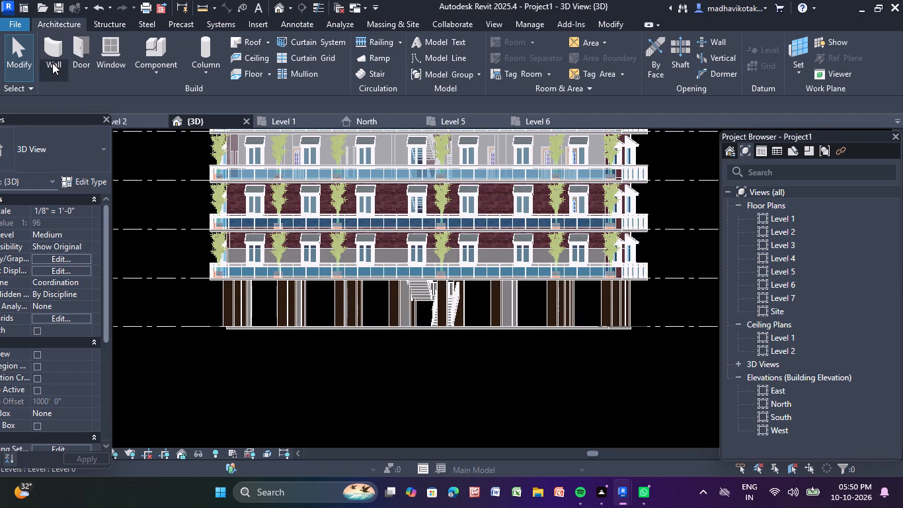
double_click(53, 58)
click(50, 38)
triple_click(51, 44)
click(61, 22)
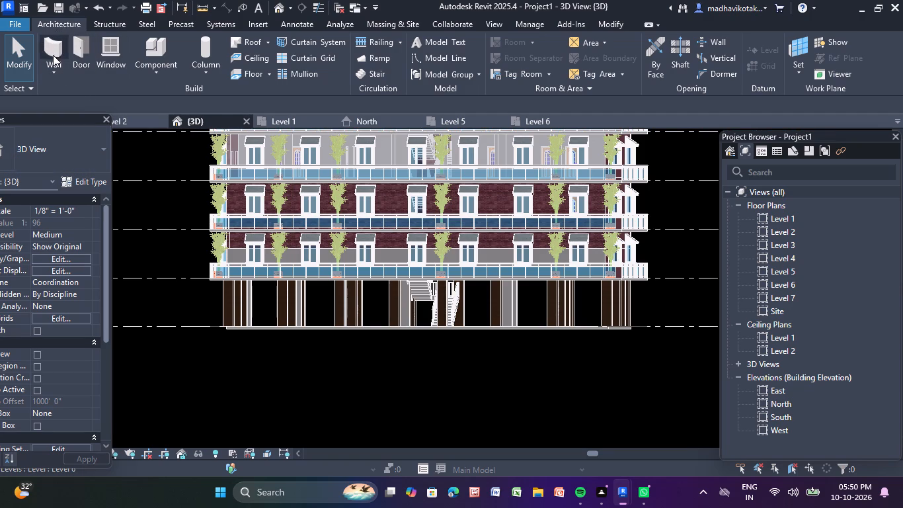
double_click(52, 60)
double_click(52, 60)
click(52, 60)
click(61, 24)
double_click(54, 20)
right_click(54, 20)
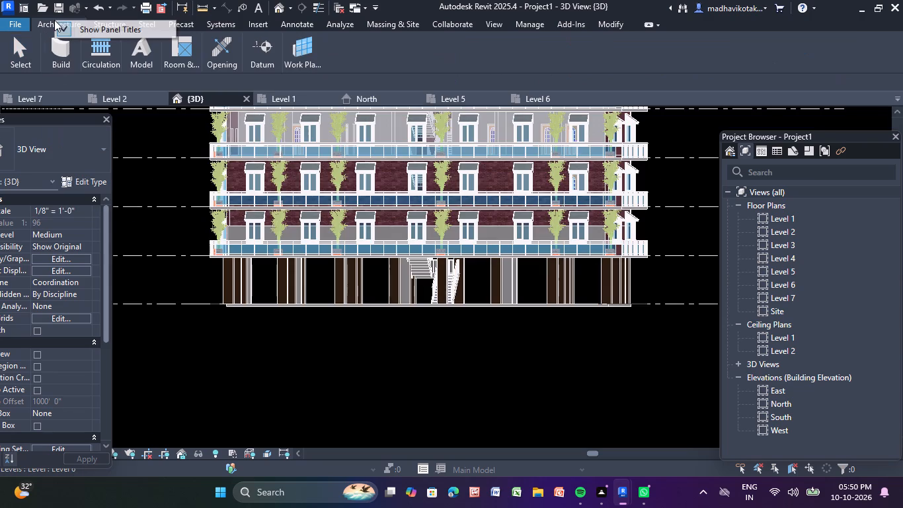
Check the overall layout of the Level 7 floor plan and return to the 3D view.
click(44, 105)
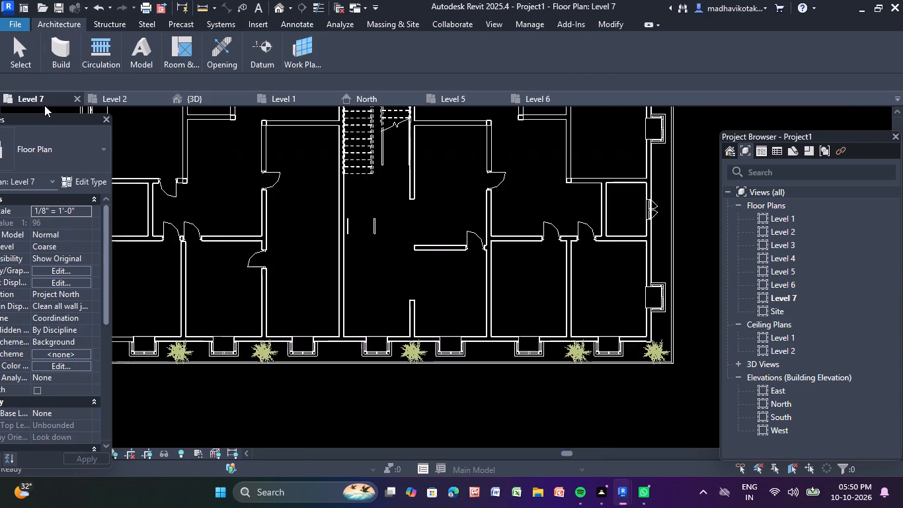
scroll(272, 206, down, 6)
middle_drag(284, 218, 295, 235)
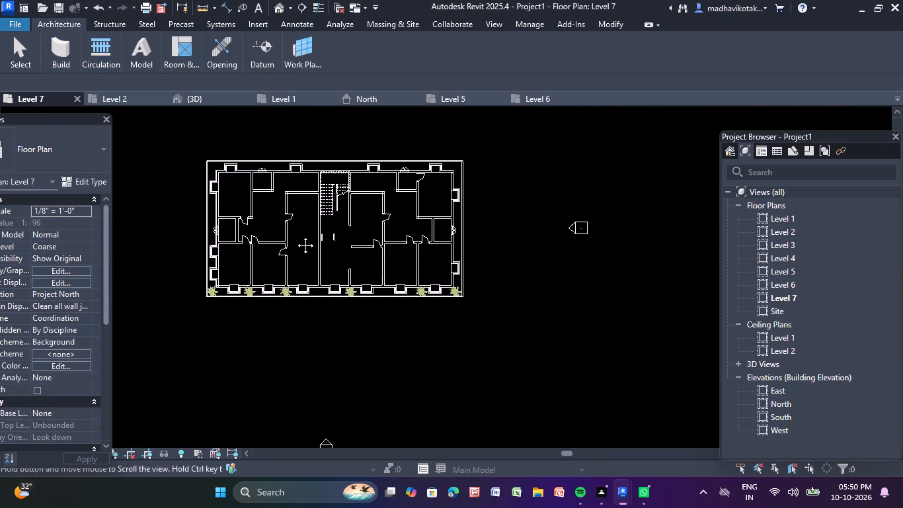
middle_drag(295, 235, 299, 237)
scroll(233, 183, up, 3)
click(204, 100)
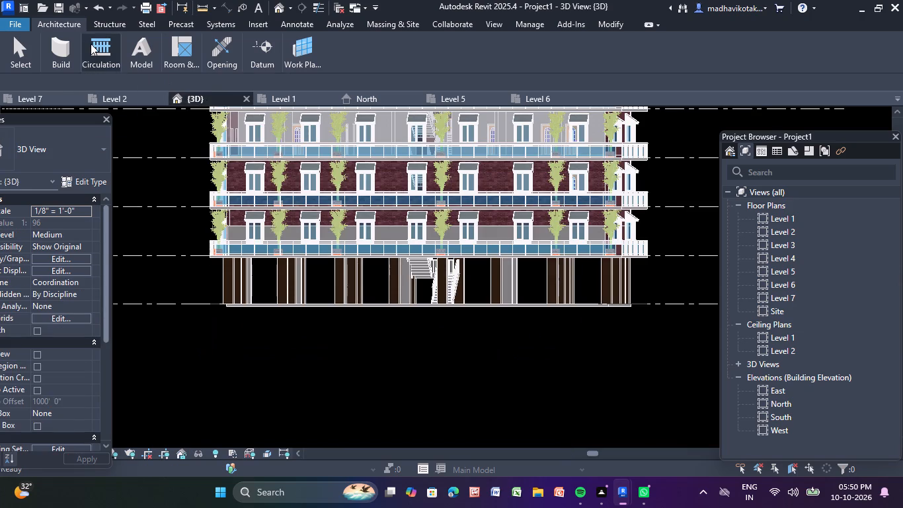
Start the Wall: Structural tool in the 3D view.
click(66, 26)
click(56, 94)
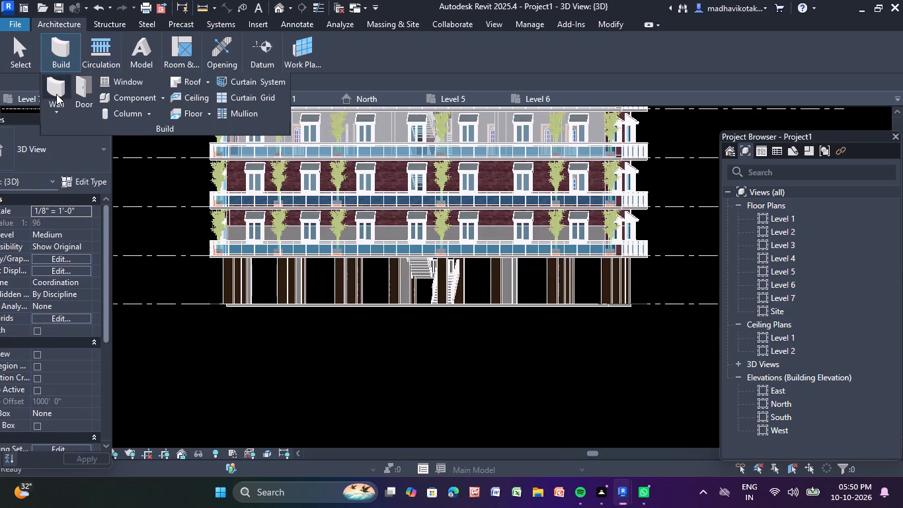
click(59, 111)
click(71, 141)
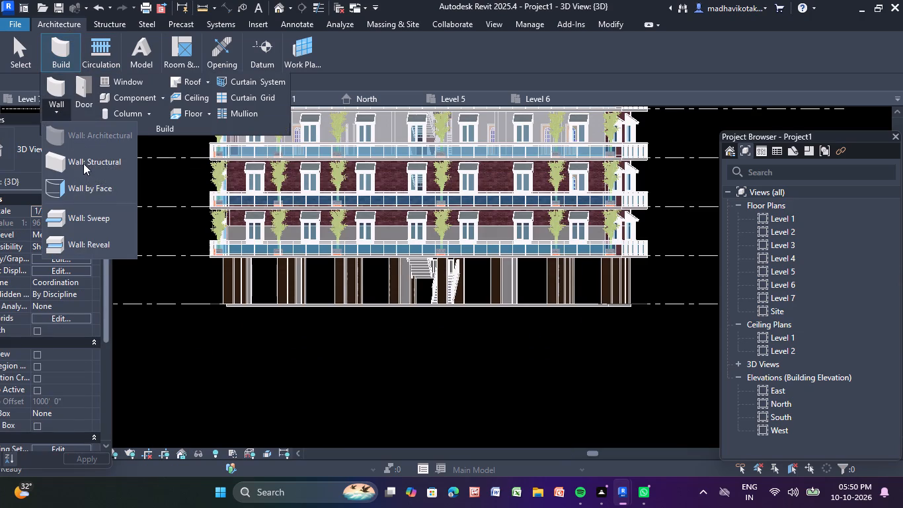
click(84, 166)
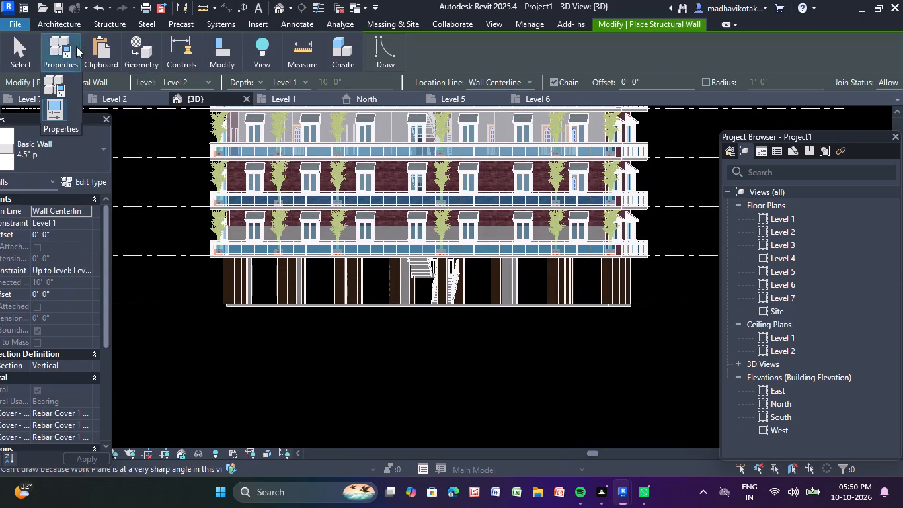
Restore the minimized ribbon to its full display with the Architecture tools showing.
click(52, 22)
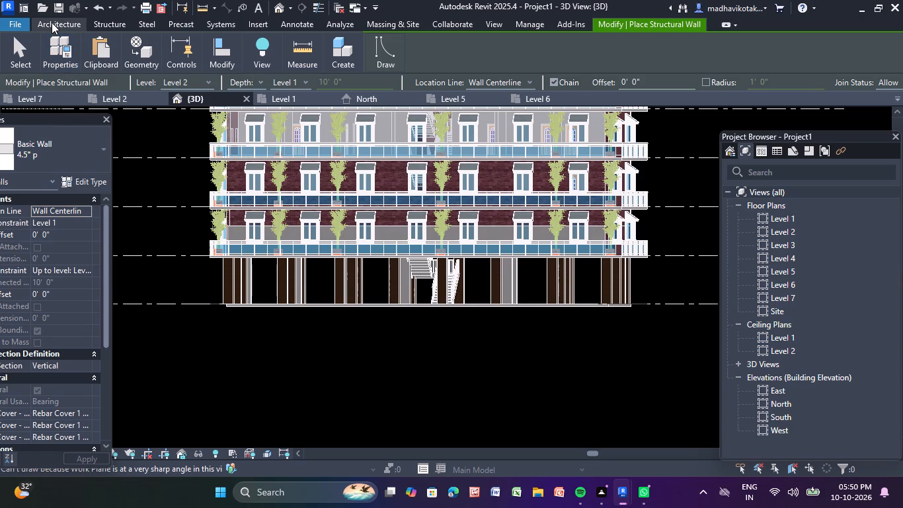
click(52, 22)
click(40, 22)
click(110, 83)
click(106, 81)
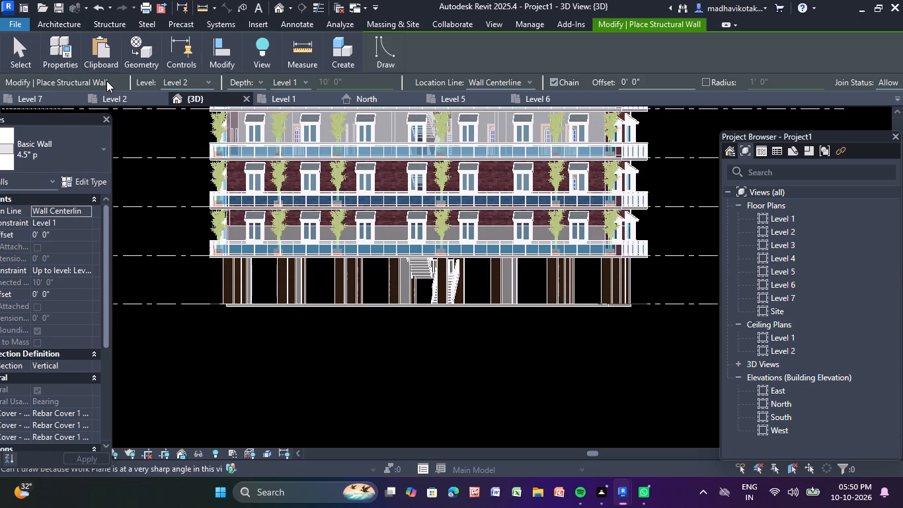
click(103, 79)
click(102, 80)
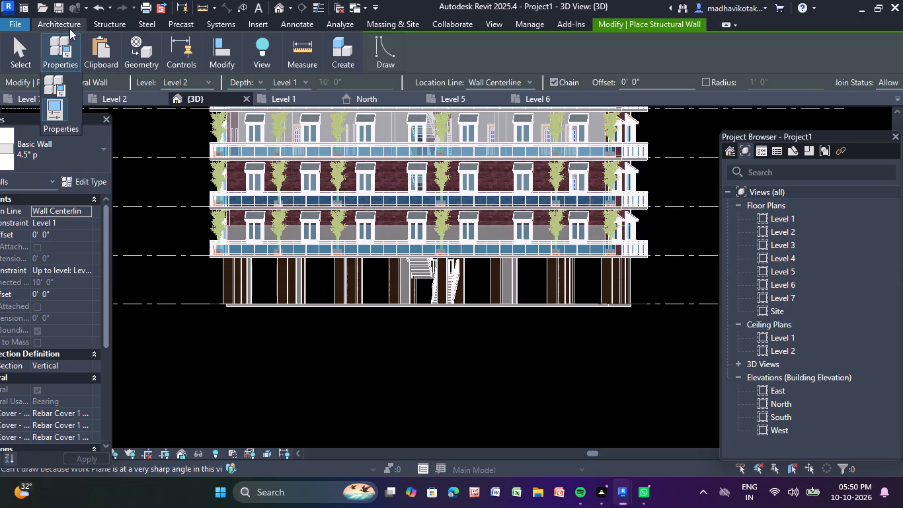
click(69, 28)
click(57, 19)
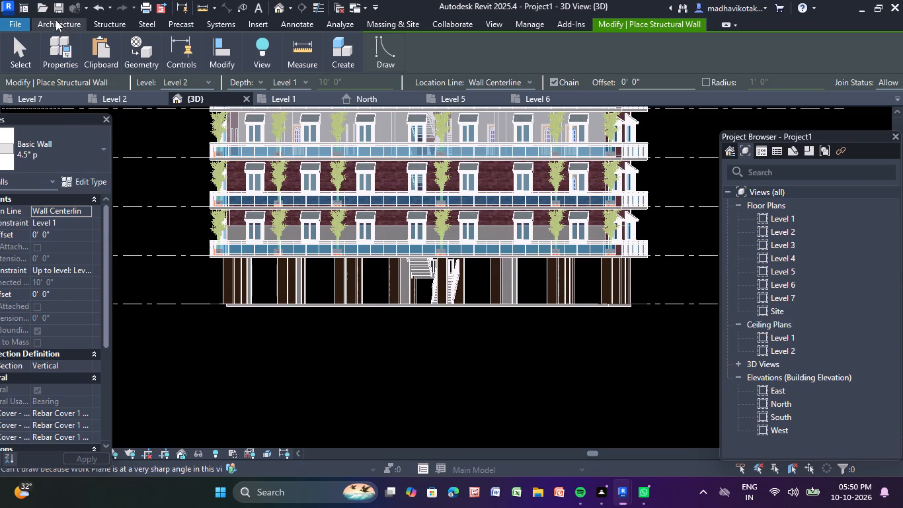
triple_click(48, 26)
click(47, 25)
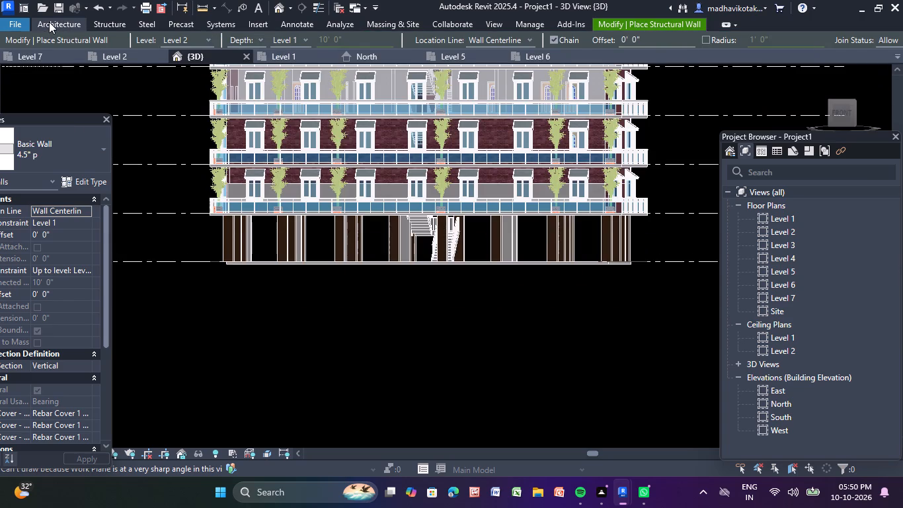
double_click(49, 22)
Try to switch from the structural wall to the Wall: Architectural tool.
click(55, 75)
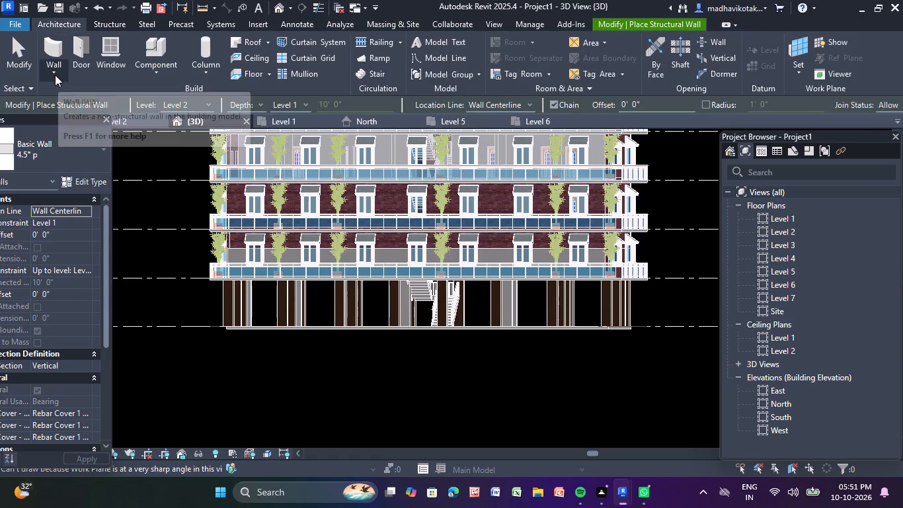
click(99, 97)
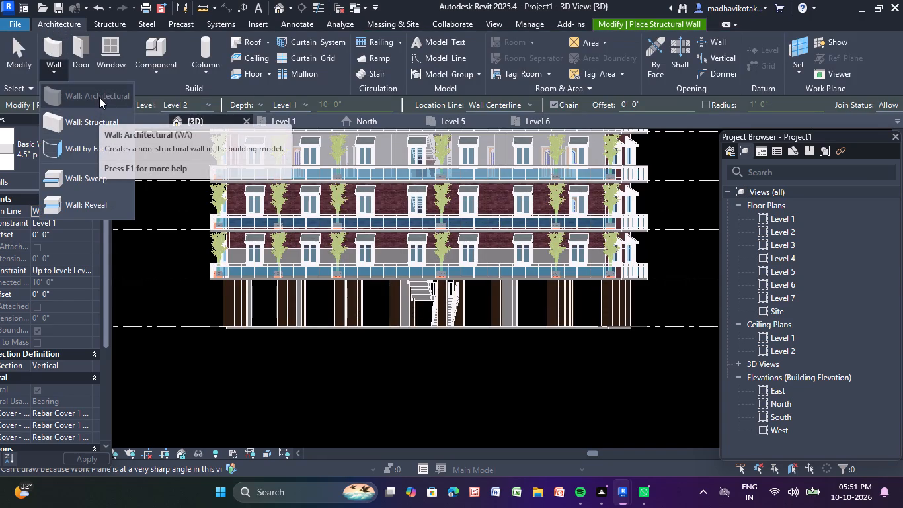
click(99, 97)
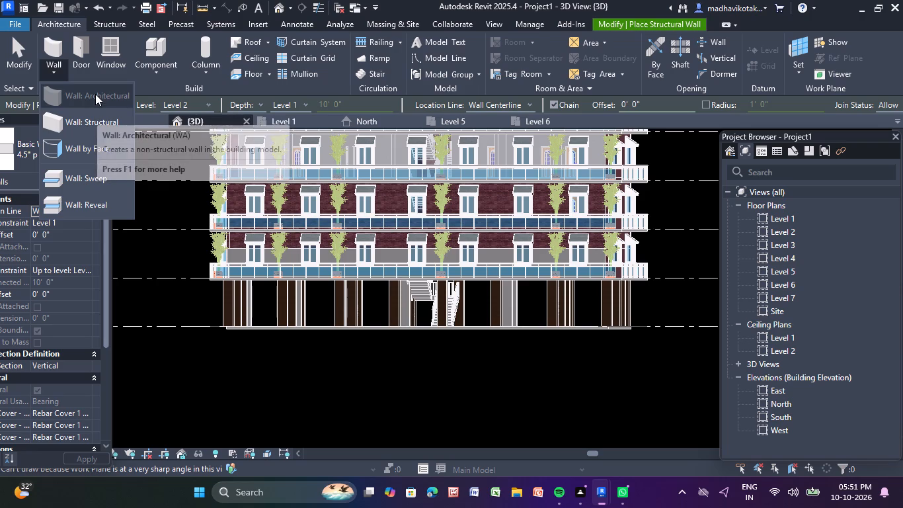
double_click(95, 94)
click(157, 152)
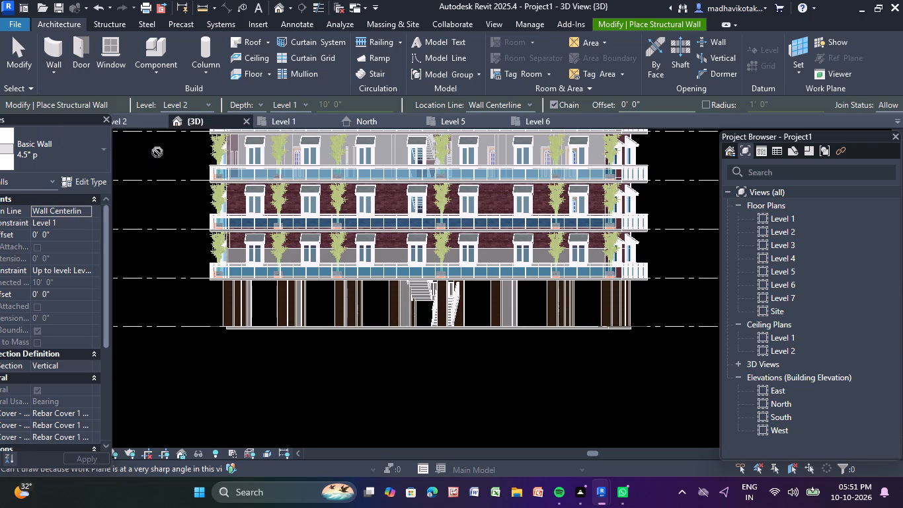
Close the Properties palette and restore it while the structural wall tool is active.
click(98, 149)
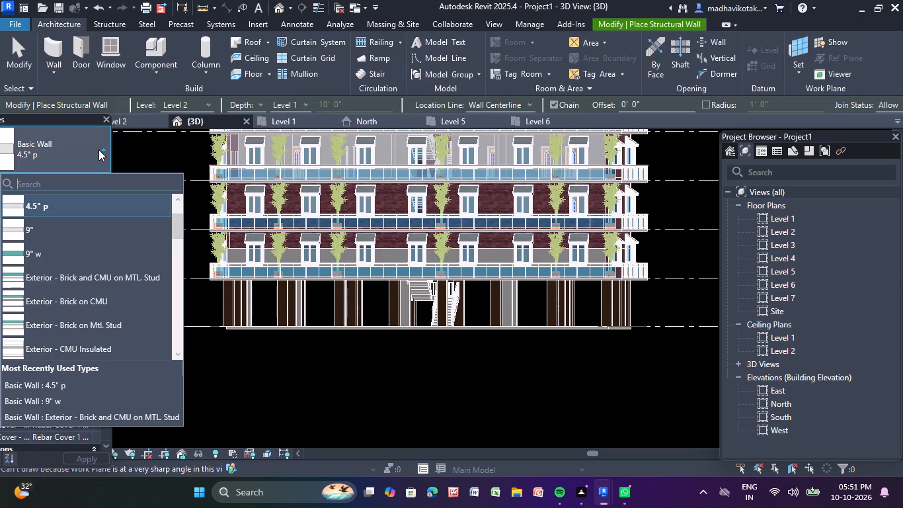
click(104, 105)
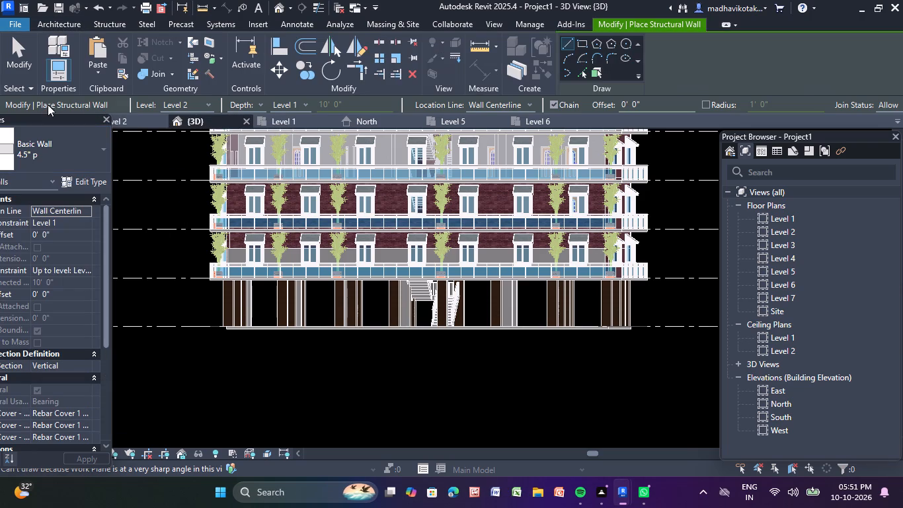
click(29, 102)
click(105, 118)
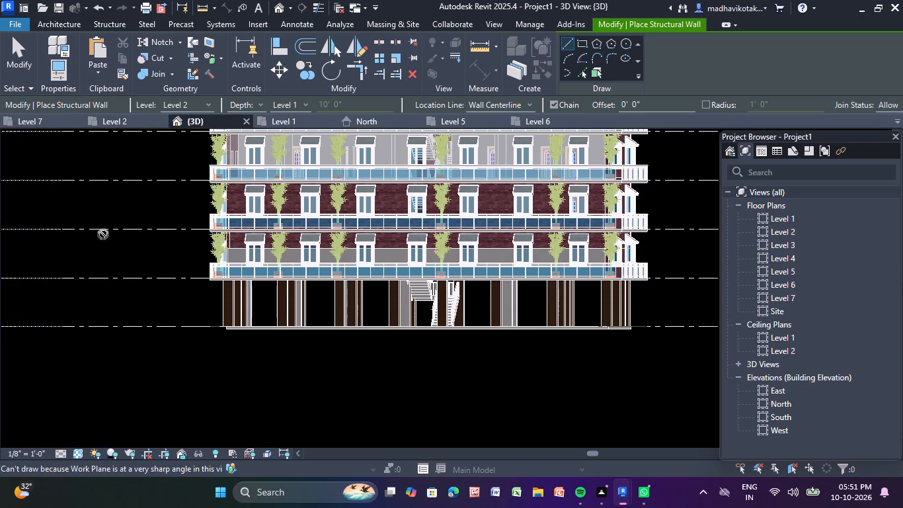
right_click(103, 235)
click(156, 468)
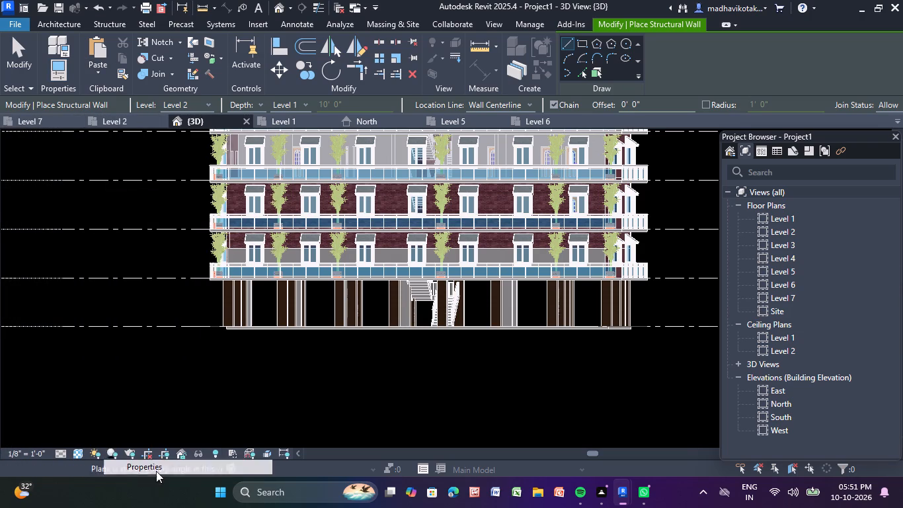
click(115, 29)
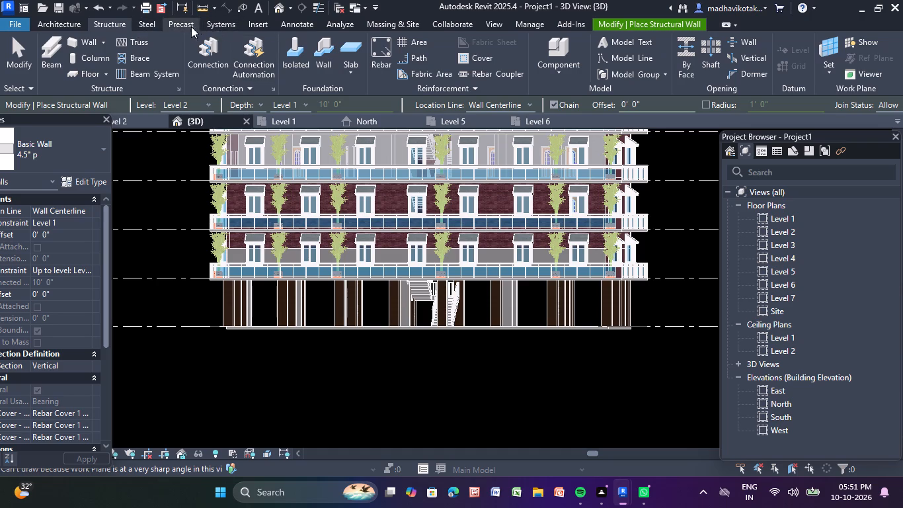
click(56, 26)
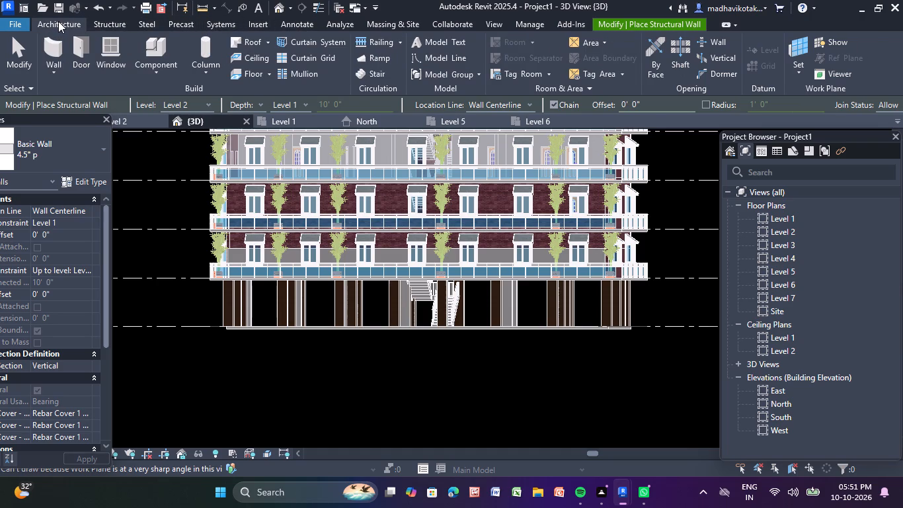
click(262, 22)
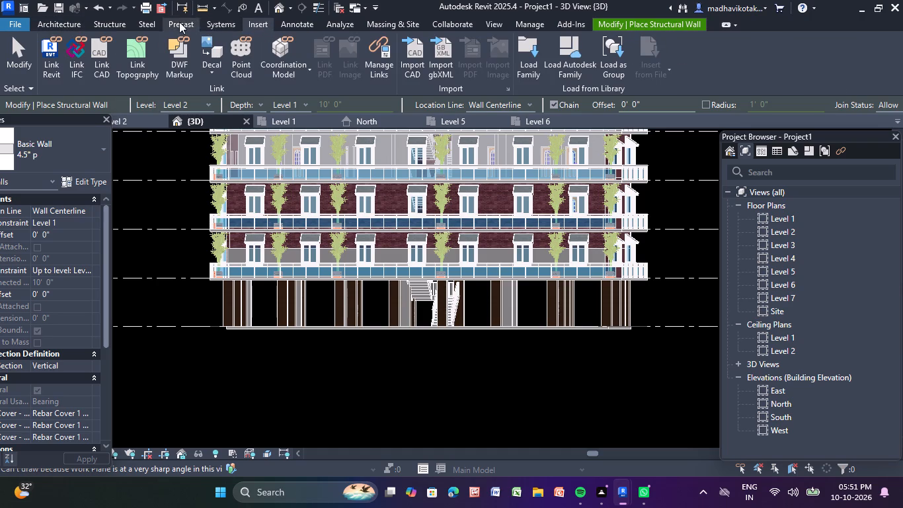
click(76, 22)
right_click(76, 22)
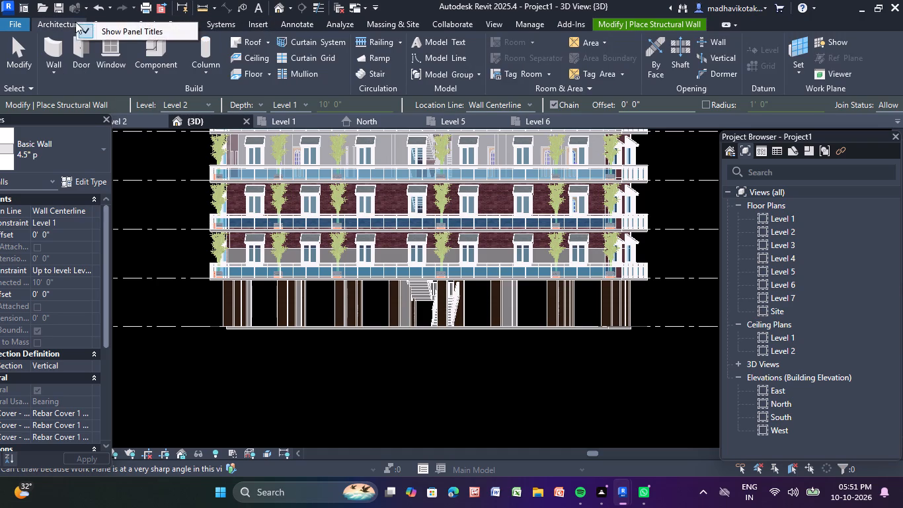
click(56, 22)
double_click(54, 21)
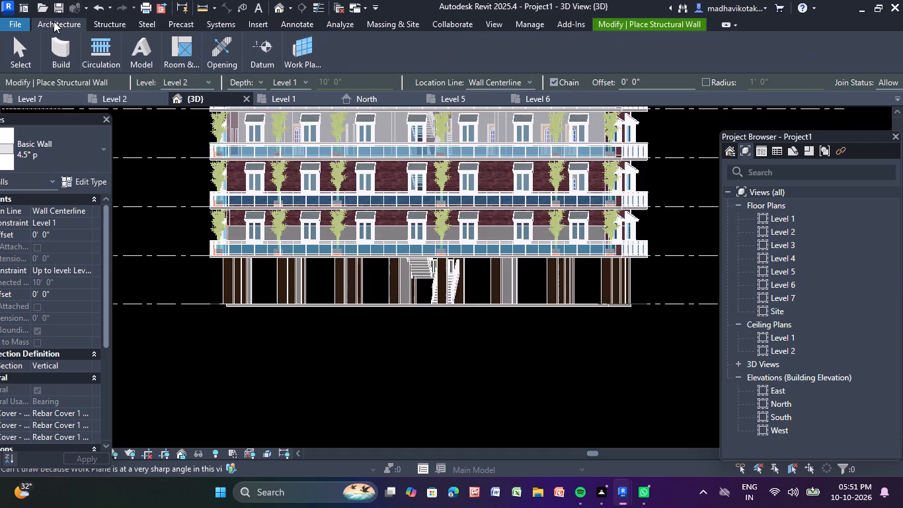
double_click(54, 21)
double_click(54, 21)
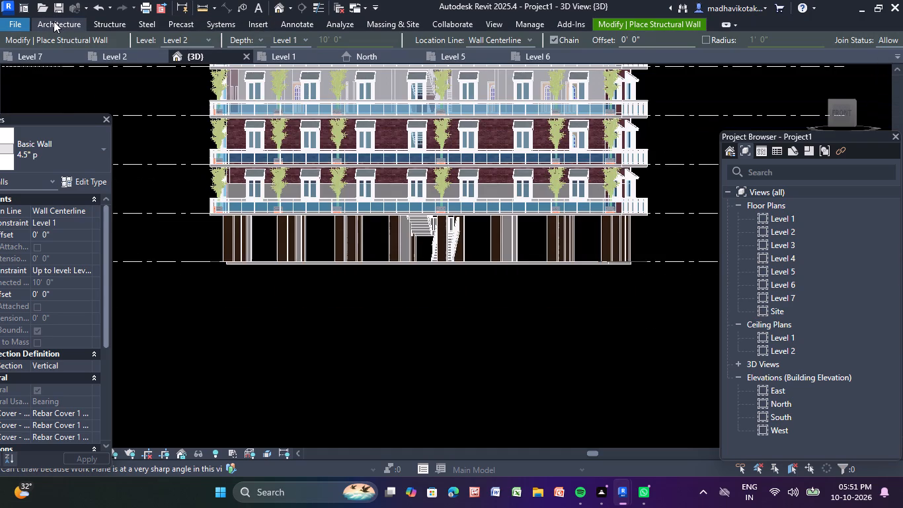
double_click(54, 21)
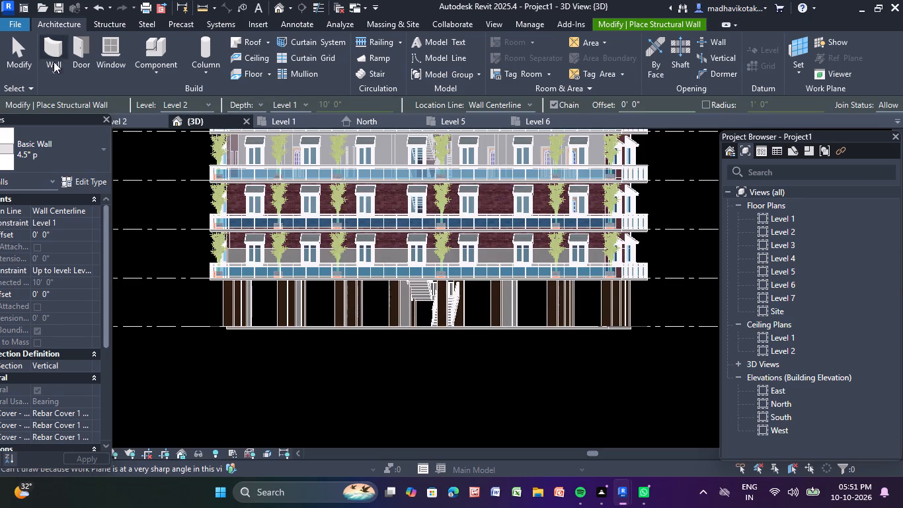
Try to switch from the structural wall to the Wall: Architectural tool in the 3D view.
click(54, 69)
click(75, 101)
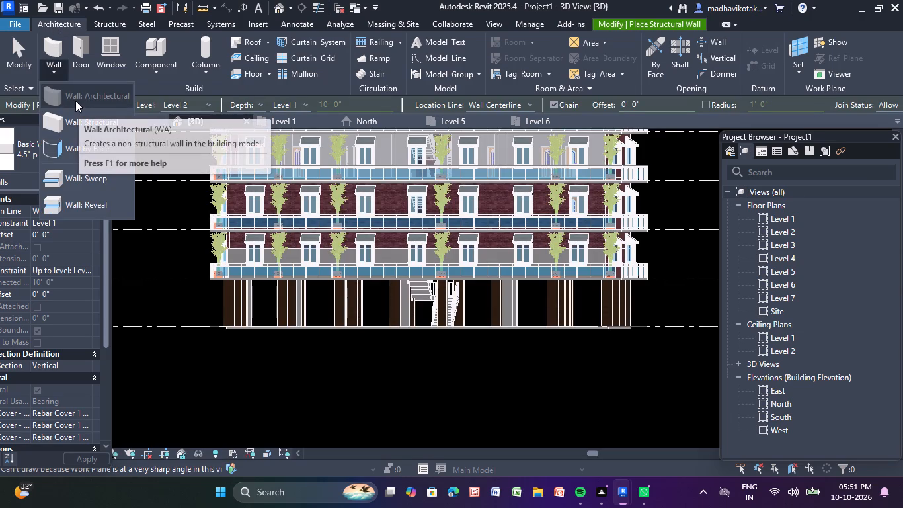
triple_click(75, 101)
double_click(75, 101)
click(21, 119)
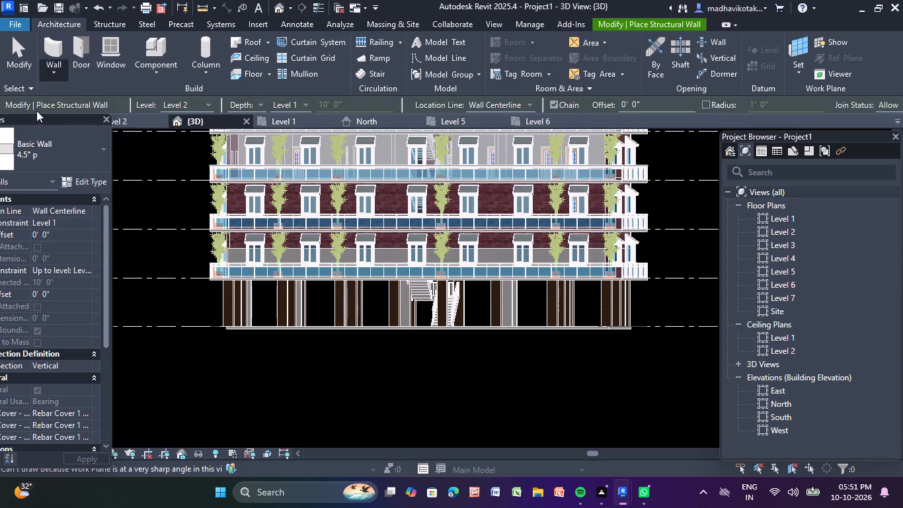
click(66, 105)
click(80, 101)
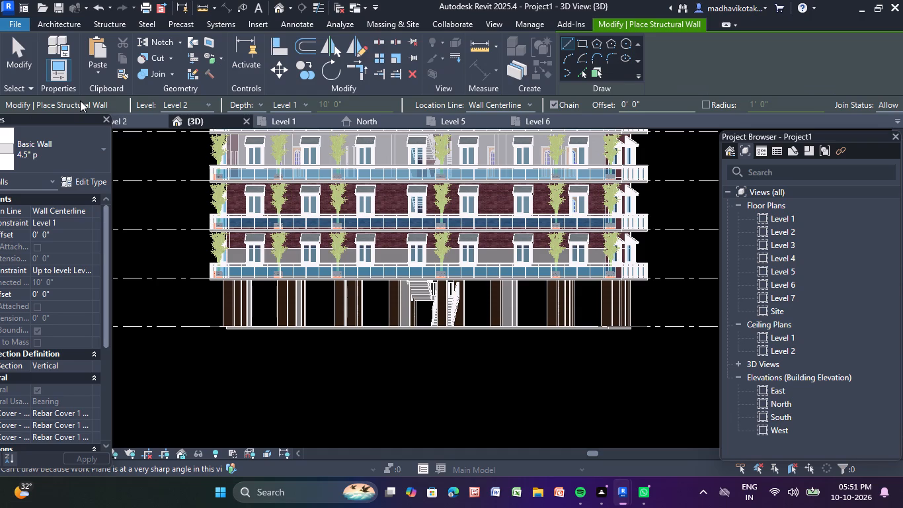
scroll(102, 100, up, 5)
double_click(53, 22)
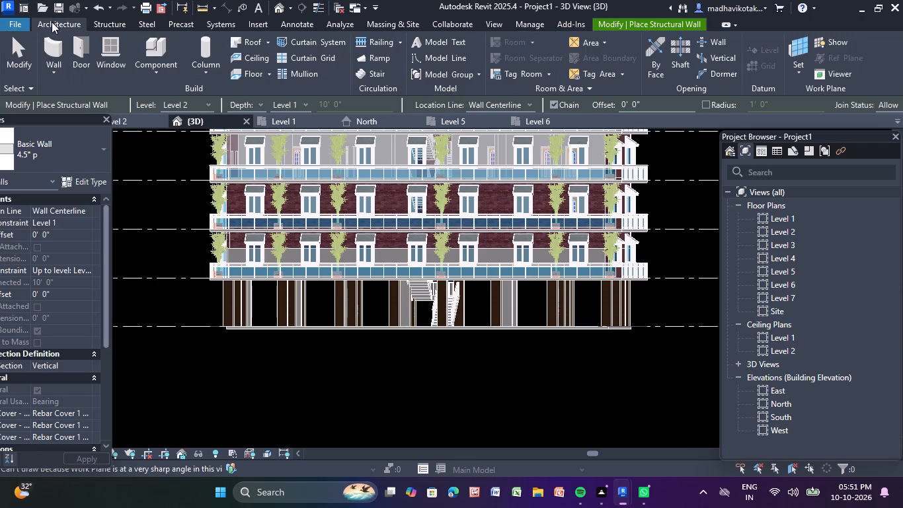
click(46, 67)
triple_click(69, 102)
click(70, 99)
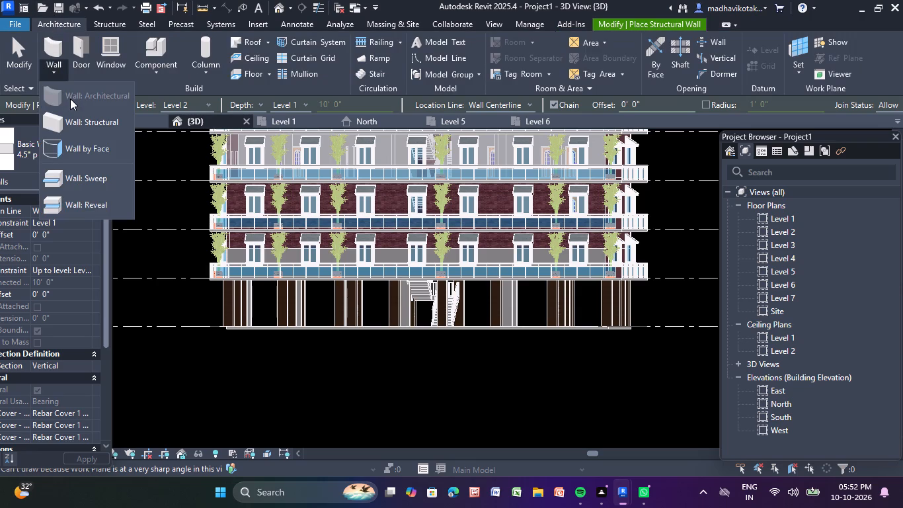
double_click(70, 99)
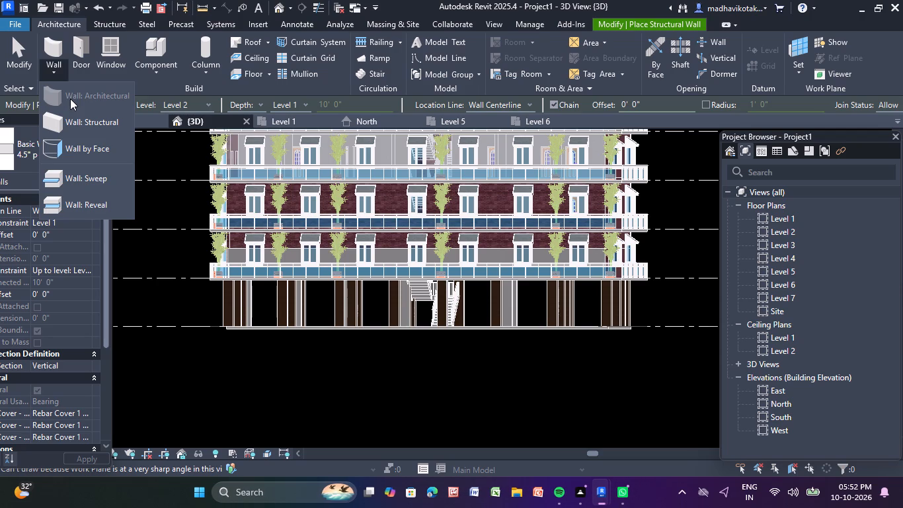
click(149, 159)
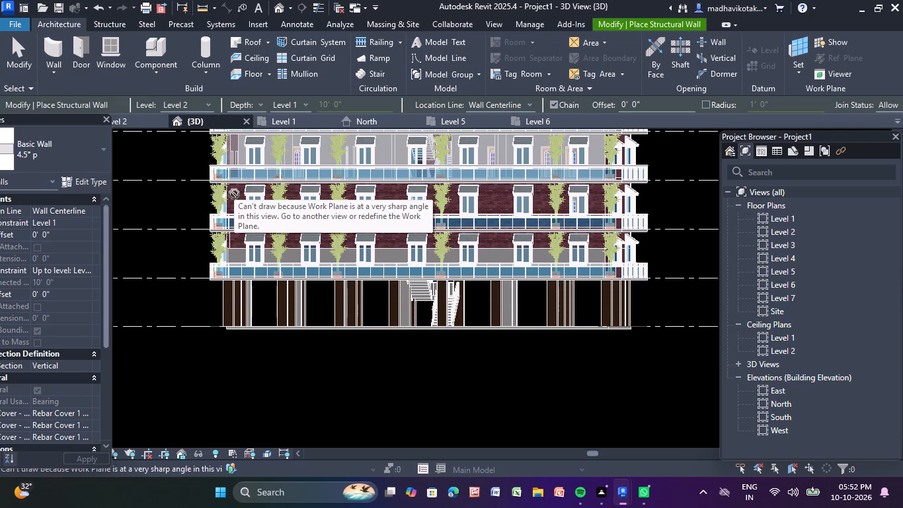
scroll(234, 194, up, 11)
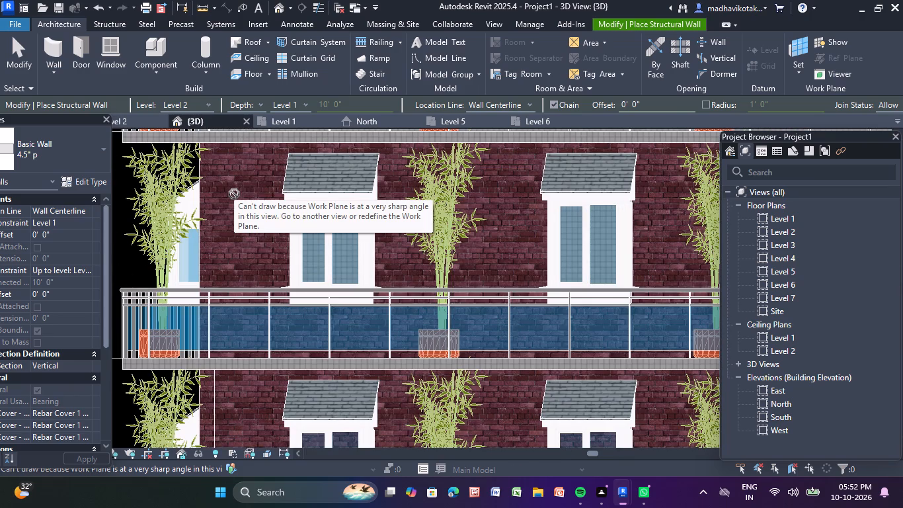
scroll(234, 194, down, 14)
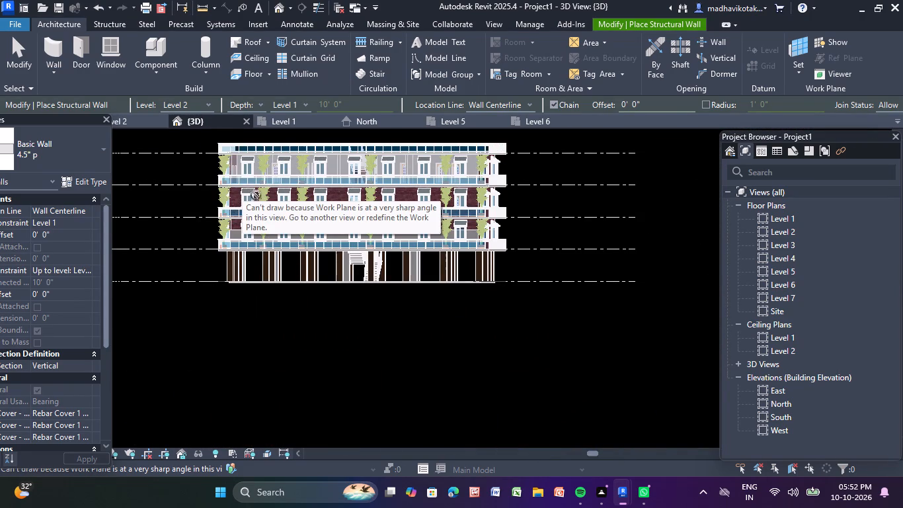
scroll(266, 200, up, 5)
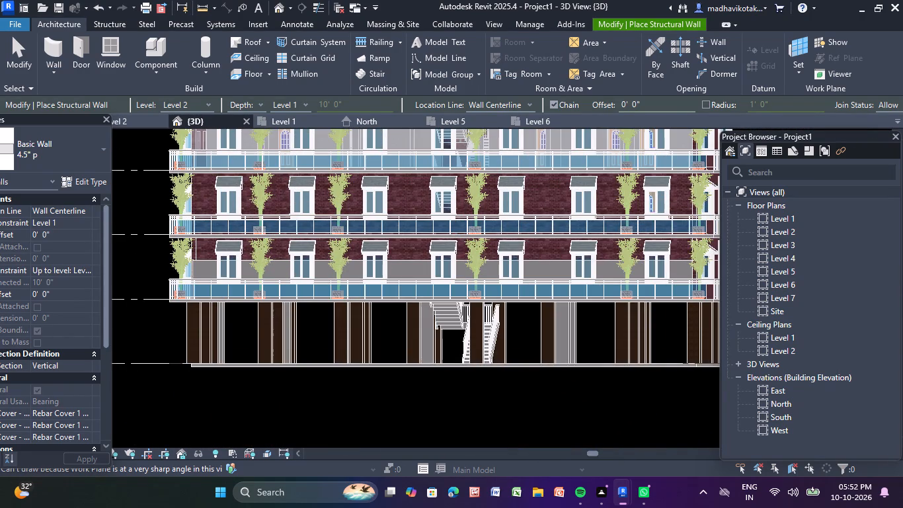
Check whether Wall: Architectural is available among the wall tools while placing the structural wall.
double_click(20, 101)
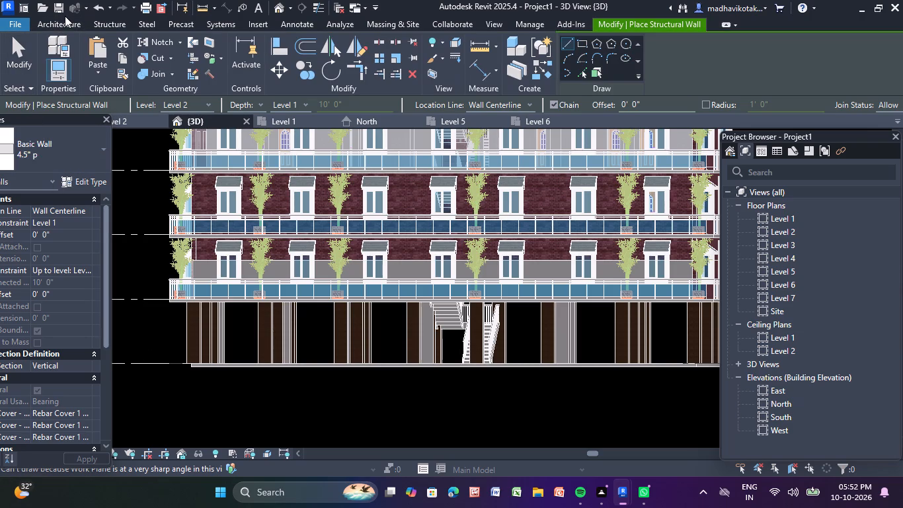
click(65, 16)
click(67, 18)
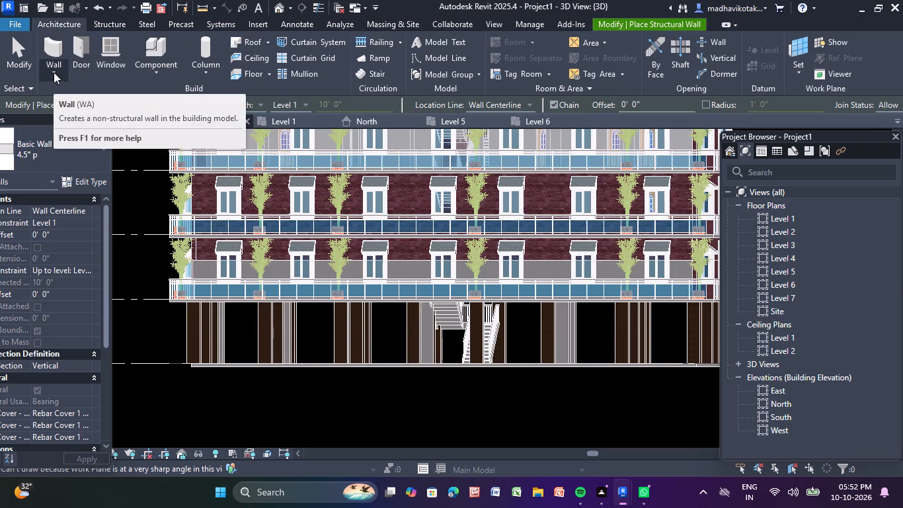
click(54, 72)
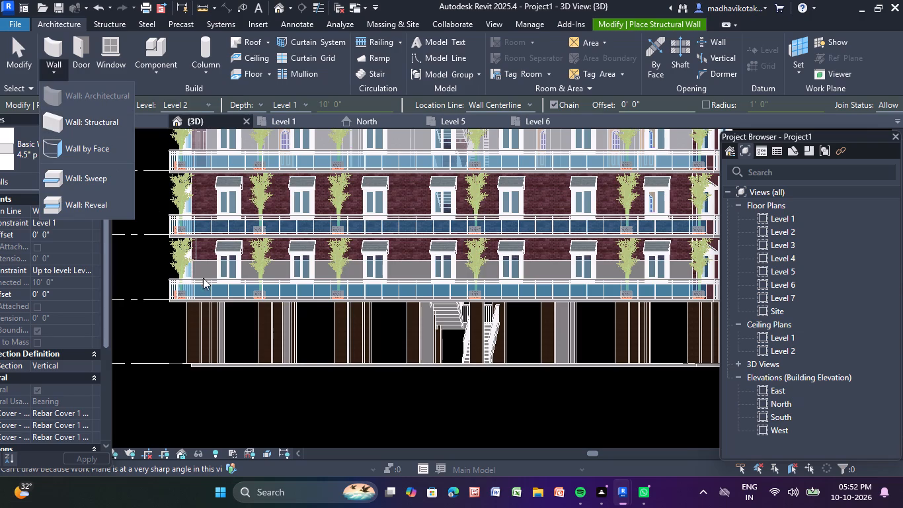
Leave structural wall placement and undo the recent facade wall-finish changes, back to the brick finish on all three balcony floors.
key(ctrl+z)
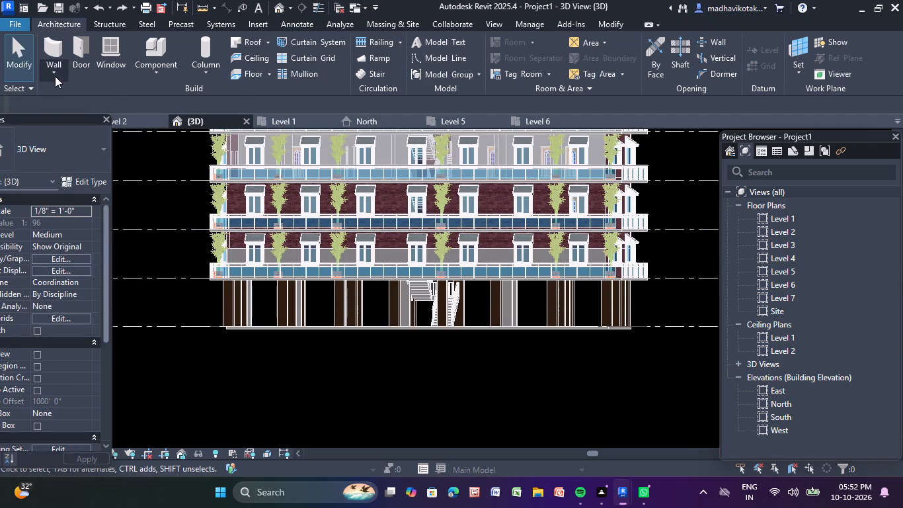
click(58, 71)
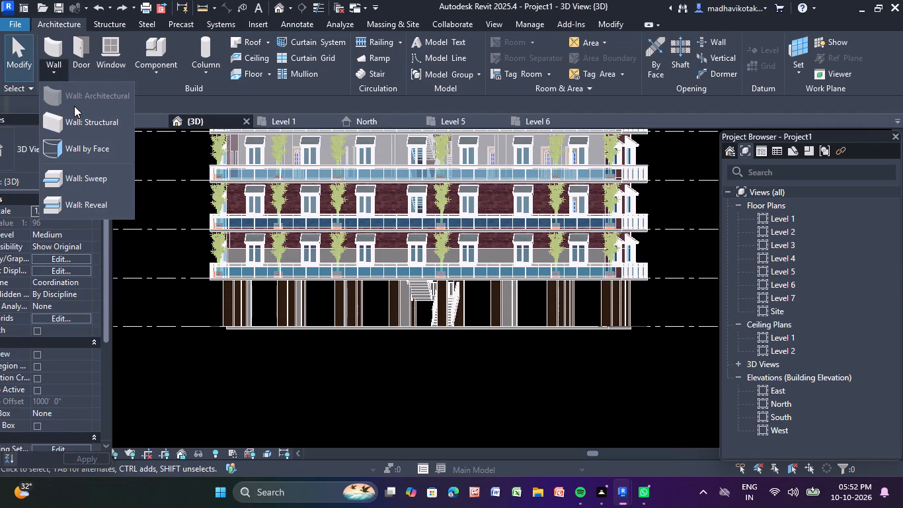
key(ctrl+z)
key(ctrl+z)
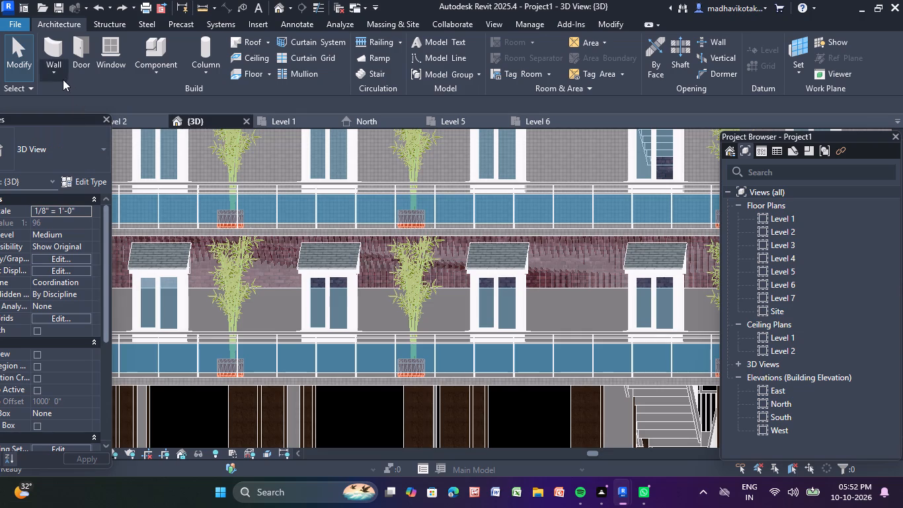
click(54, 71)
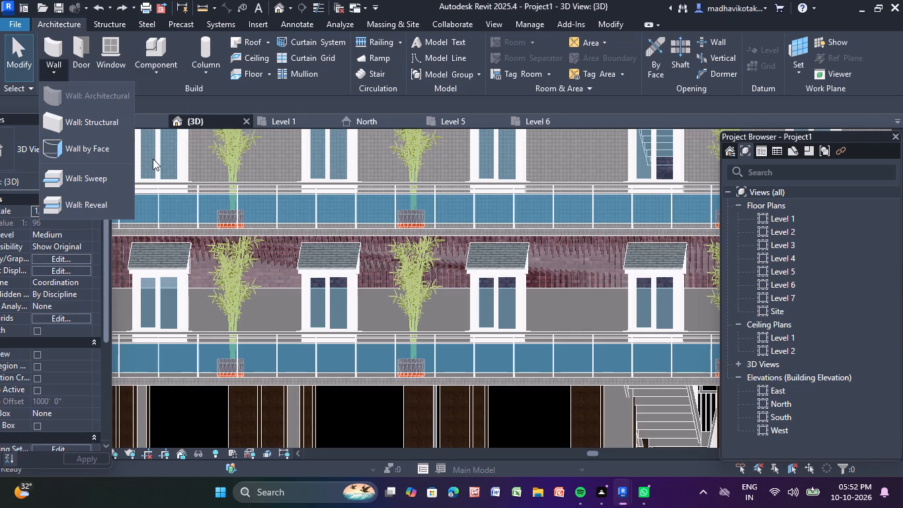
scroll(153, 156, down, 1)
key(ctrl+z)
key(ctrl+z)
key(ctrl+z)
key(ctrl+z)
key(ctrl+z)
key(ctrl+z)
key(ctrl+z)
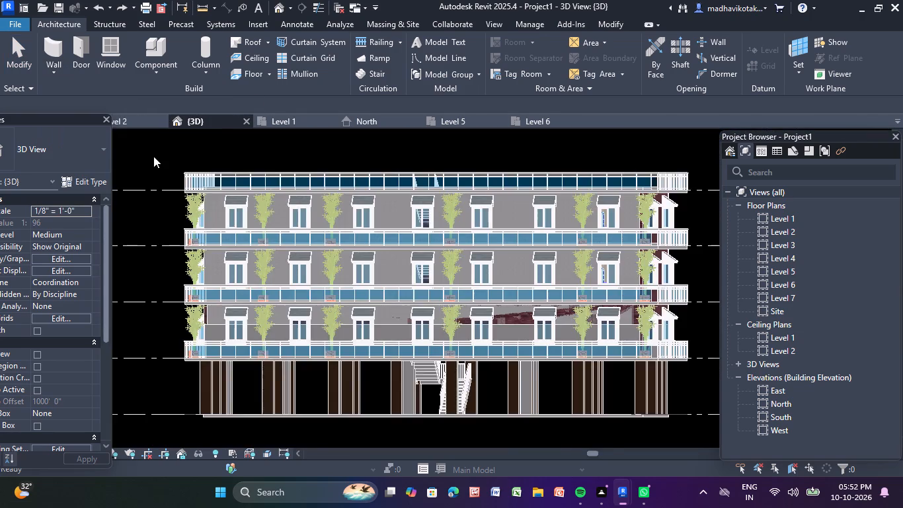
key(ctrl+z)
key(ctrl+z)
key(ctrl+z)
key(ctrl+z)
key(ctrl+z)
scroll(243, 225, down, 1)
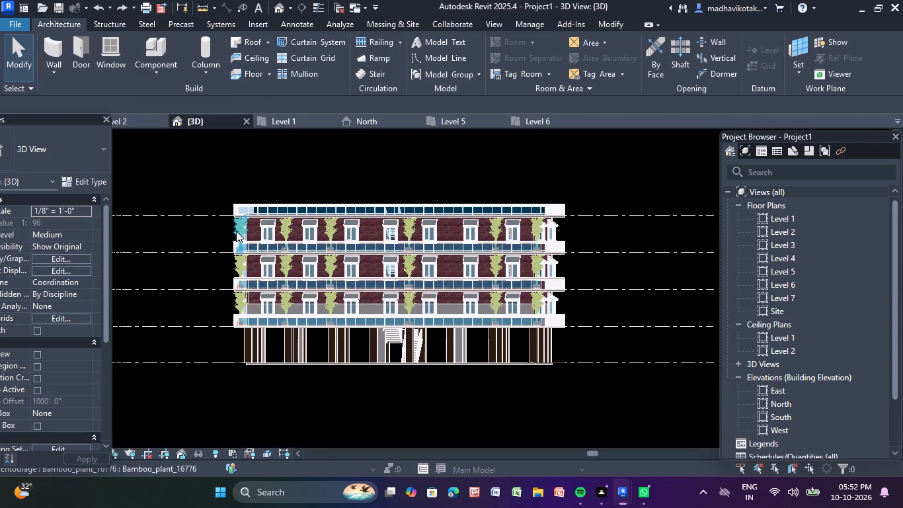
Check whether the Wall: Architectural tool is available in the 3D view.
click(52, 71)
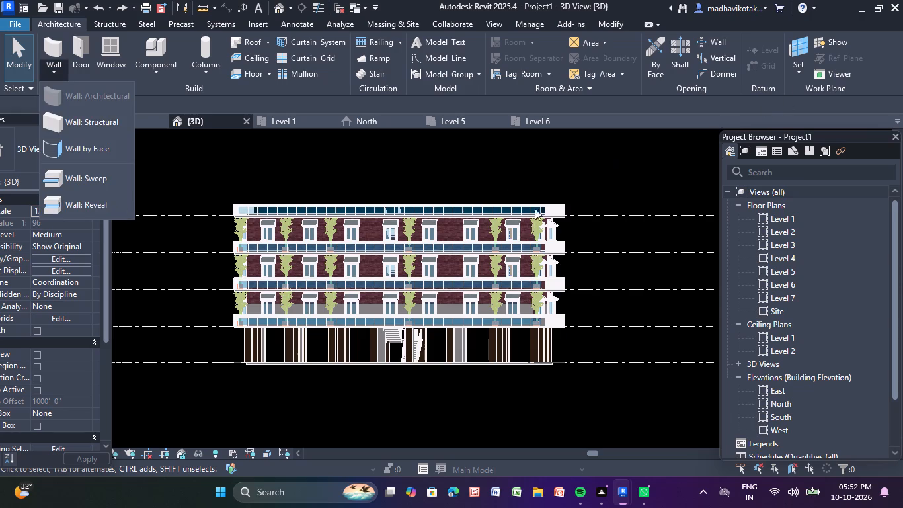
click(528, 183)
scroll(520, 292, down, 5)
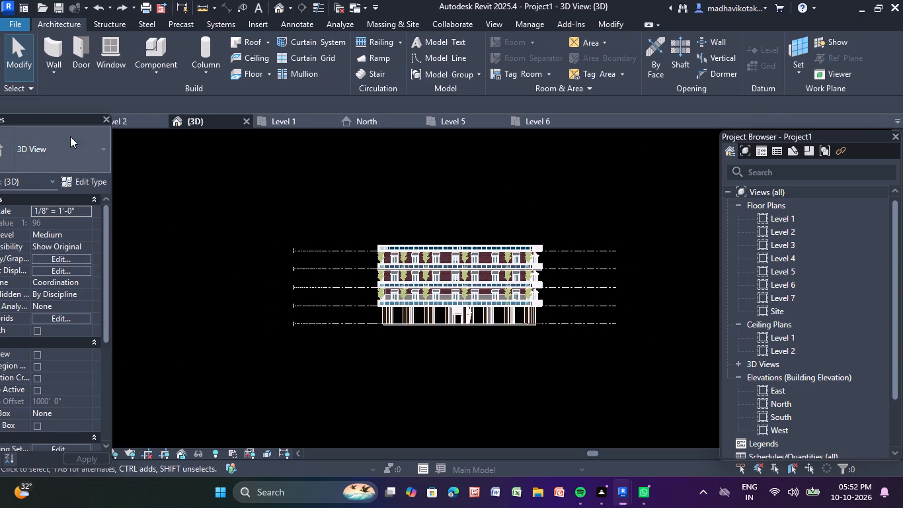
Try again to start Wall: Architectural in the 3D view, checking whether it is available among the wall tools.
double_click(22, 56)
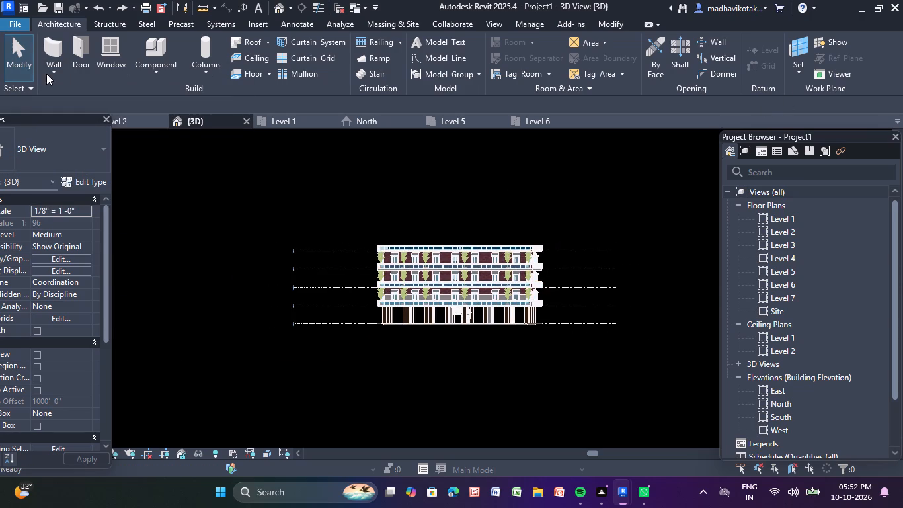
click(48, 73)
double_click(62, 73)
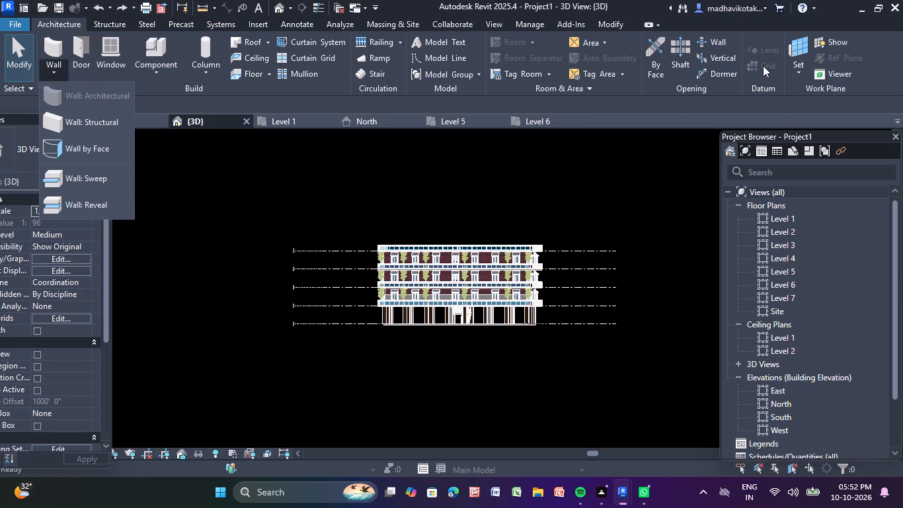
click(26, 80)
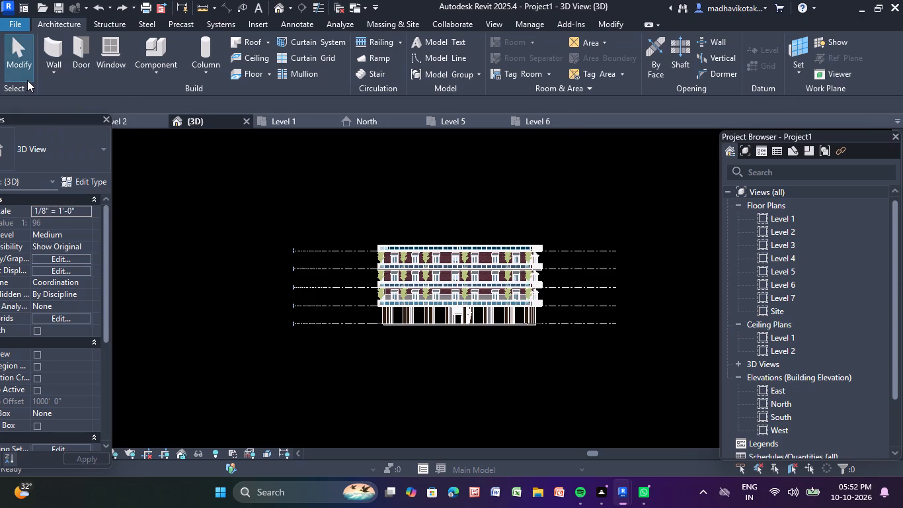
double_click(29, 81)
double_click(17, 59)
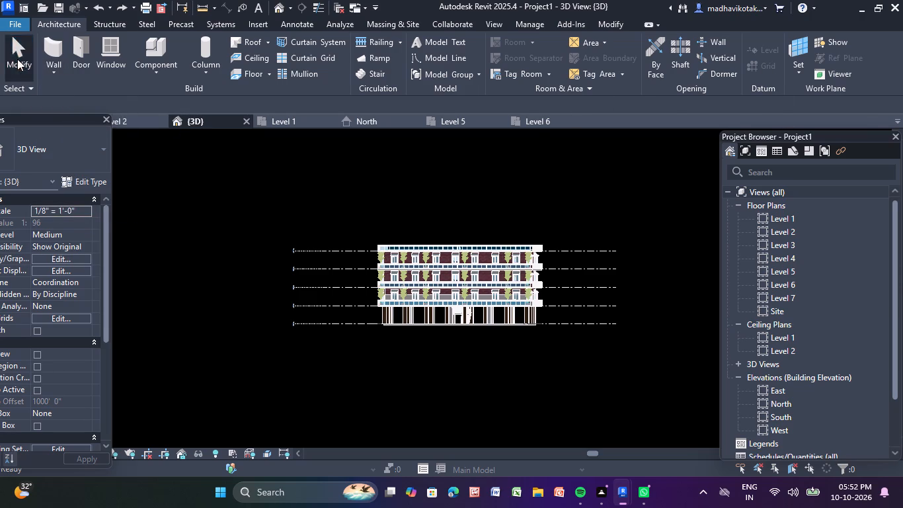
click(110, 27)
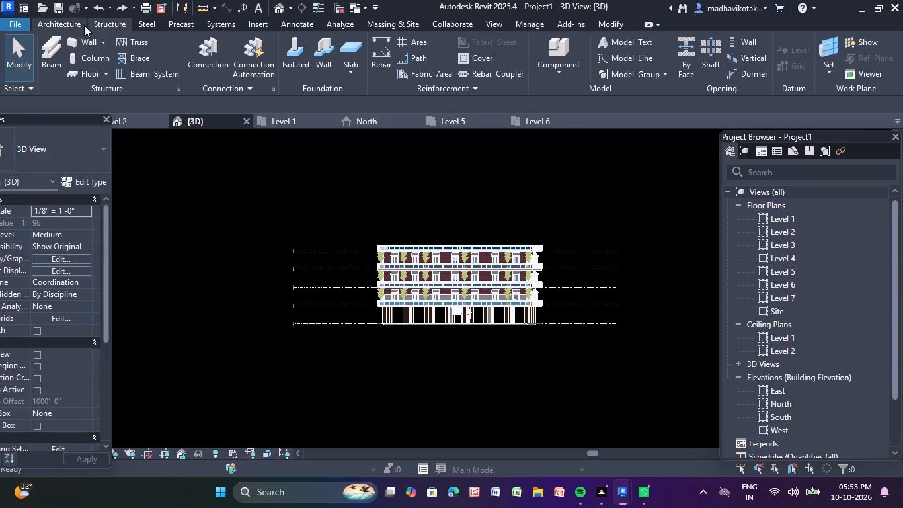
click(153, 25)
click(169, 28)
click(62, 29)
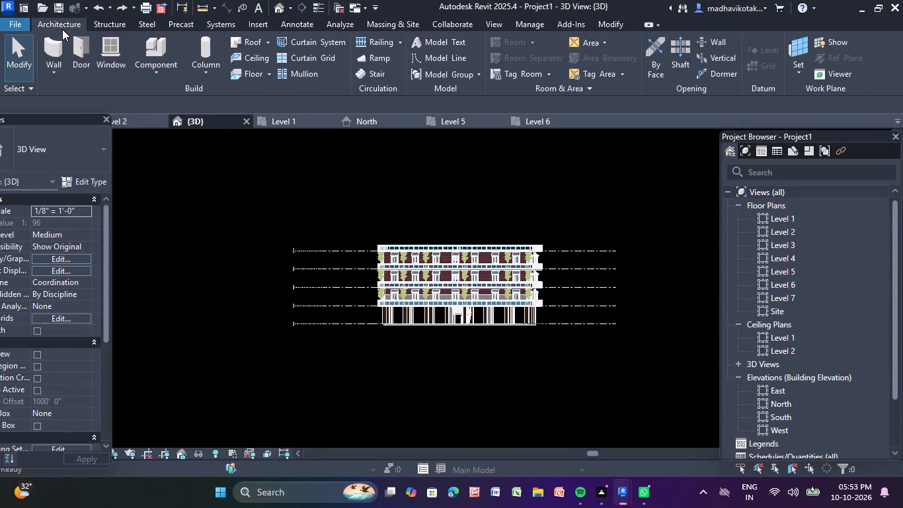
drag(44, 75, 50, 75)
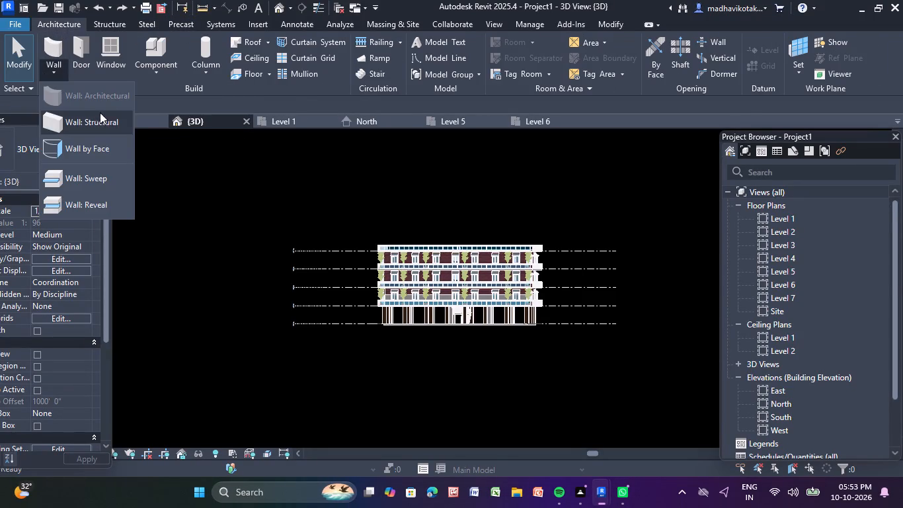
double_click(116, 93)
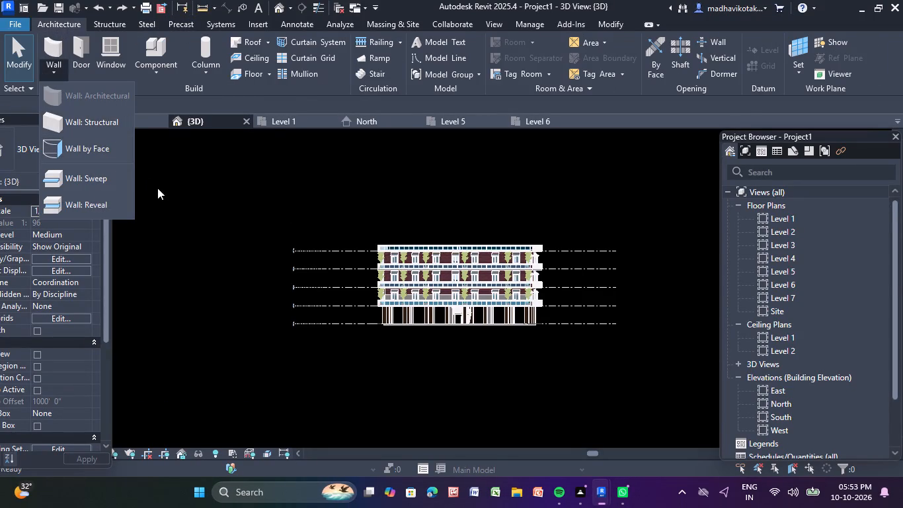
click(194, 185)
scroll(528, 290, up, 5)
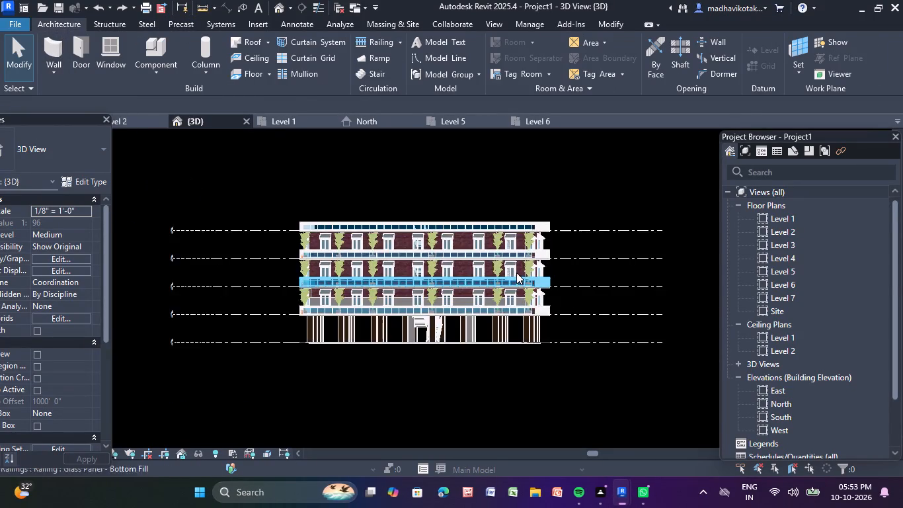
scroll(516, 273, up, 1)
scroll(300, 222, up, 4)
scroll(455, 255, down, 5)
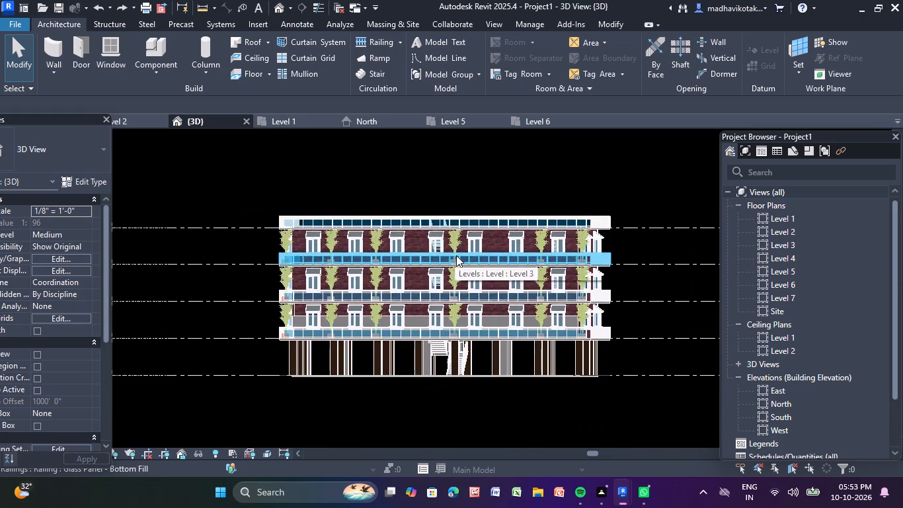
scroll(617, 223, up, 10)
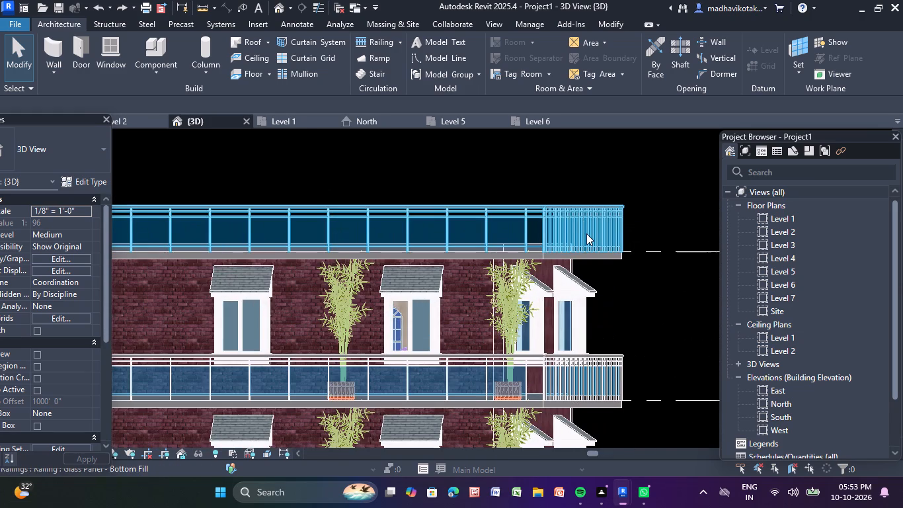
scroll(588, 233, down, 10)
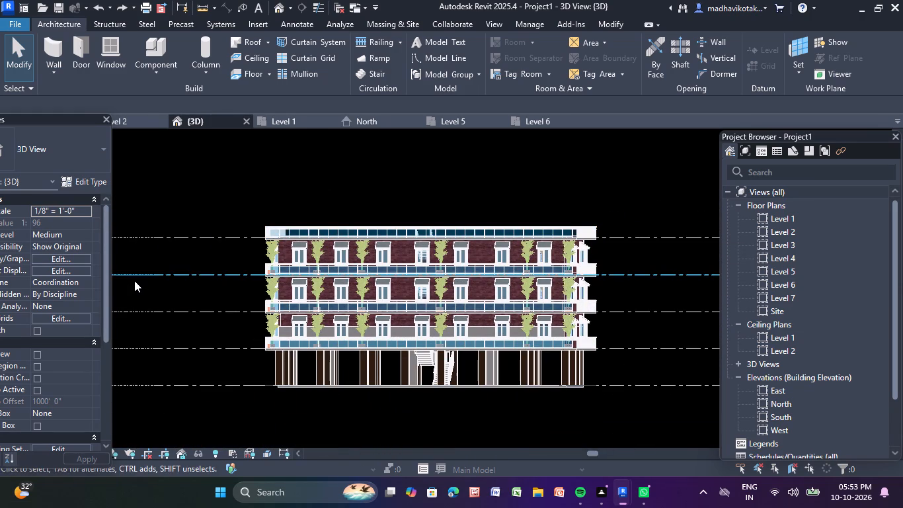
Save the current project.
key(ctrl+s)
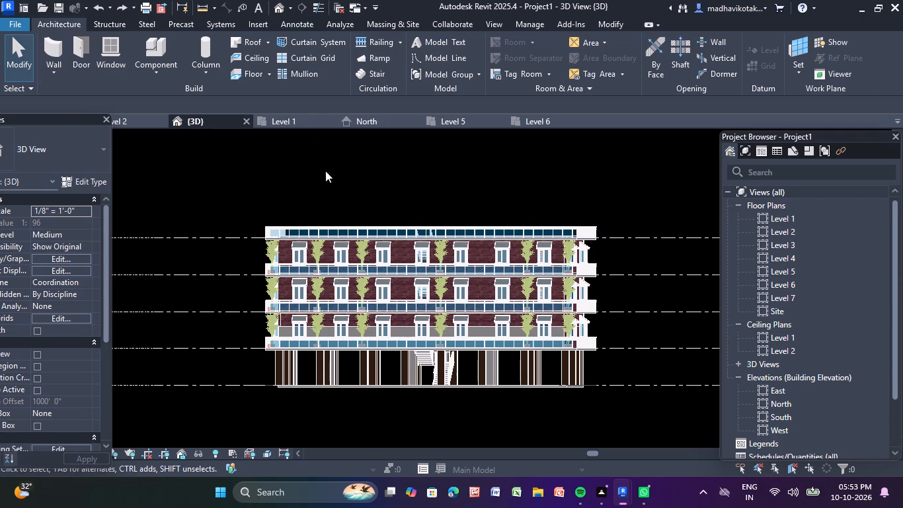
Save a copy of the project in the Downloads folder as a Revit project file named 10-10.
click(15, 26)
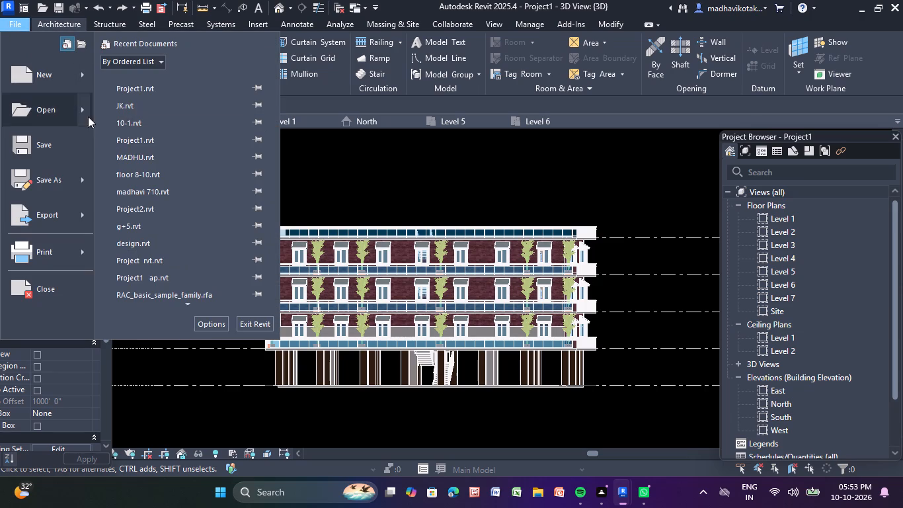
click(58, 174)
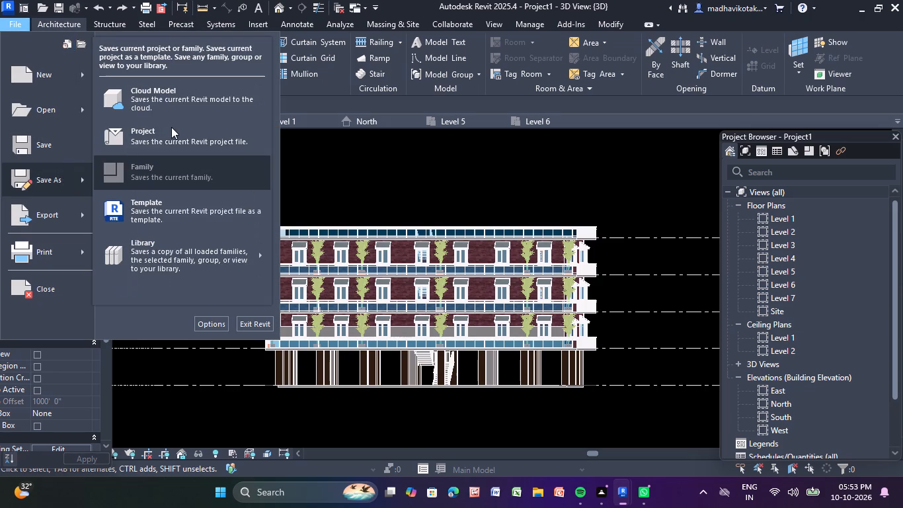
click(171, 132)
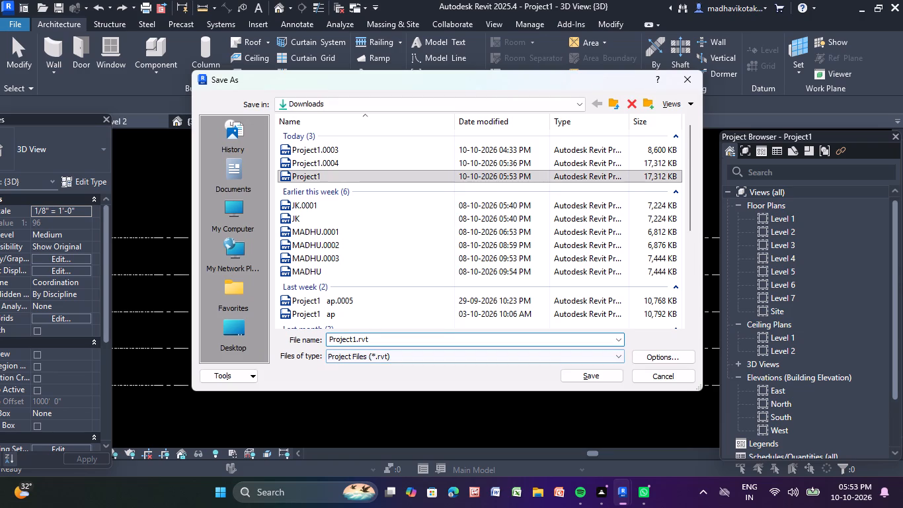
click(472, 340)
key(BackSpace)
key(BackSpace)
key(BackSpace)
key(BackSpace)
key(BackSpace)
key(BackSpace)
key(BackSpace)
key(BackSpace)
key(BackSpace)
key(BackSpace)
key(BackSpace)
key(BackSpace)
key(BackSpace)
key(BackSpace)
key(BackSpace)
key(BackSpace)
key(BackSpace)
key(BackSpace)
key(BackSpace)
key(BackSpace)
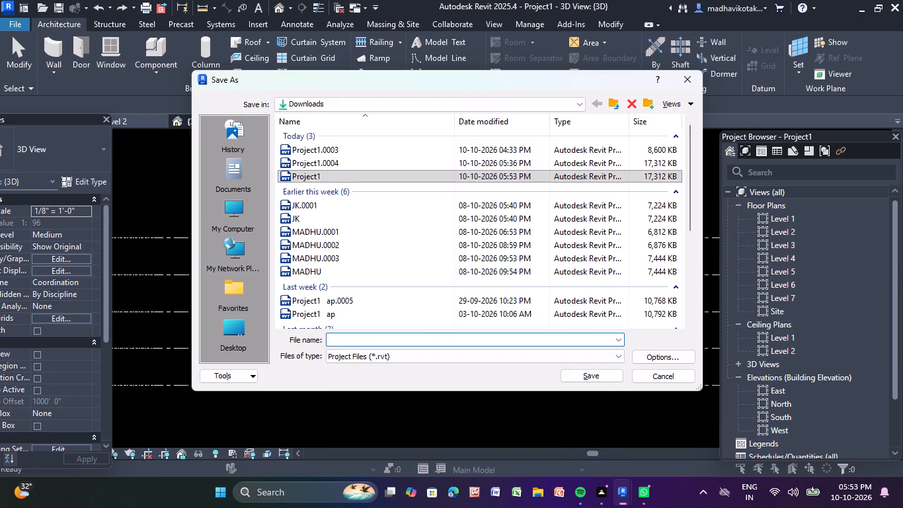
key(1)
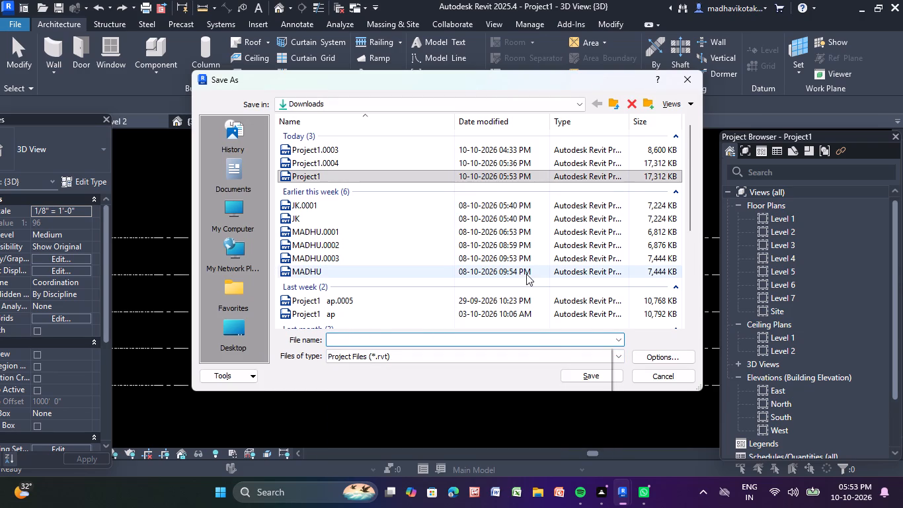
key(minus)
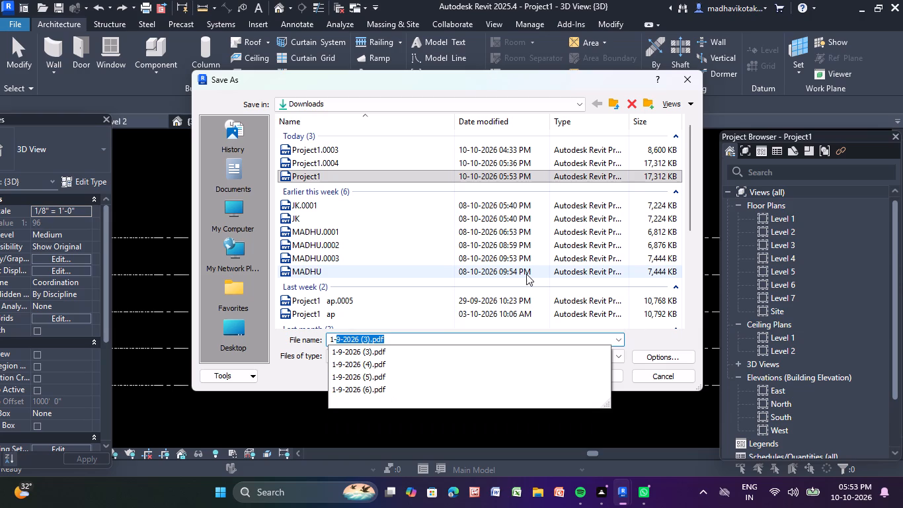
key(BackSpace)
key(BackSpace)
key(BackSpace)
key(BackSpace)
key(BackSpace)
key(BackSpace)
key(BackSpace)
key(BackSpace)
key(BackSpace)
key(BackSpace)
key(BackSpace)
key(1)
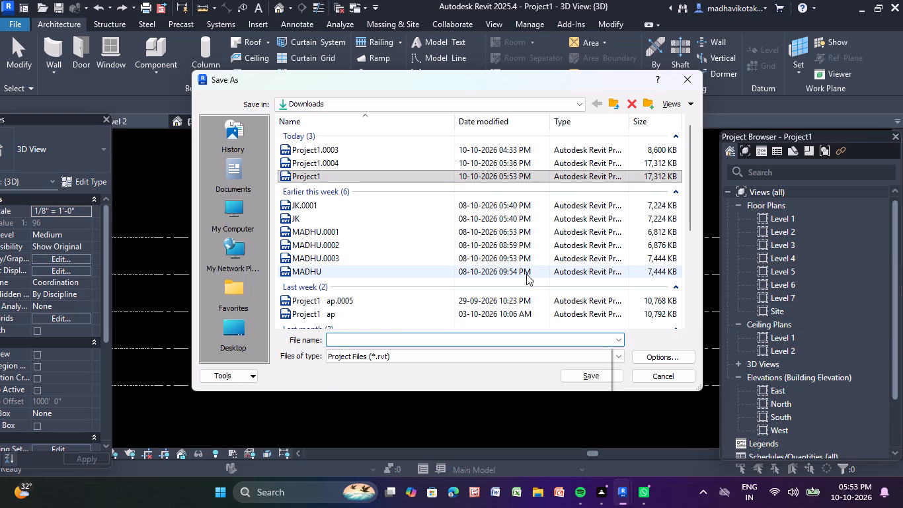
key(0)
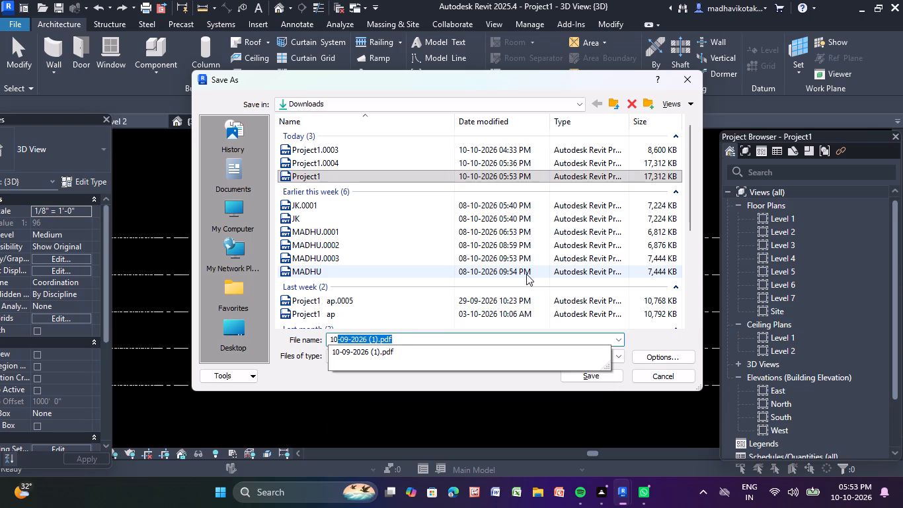
key(minus)
key(1)
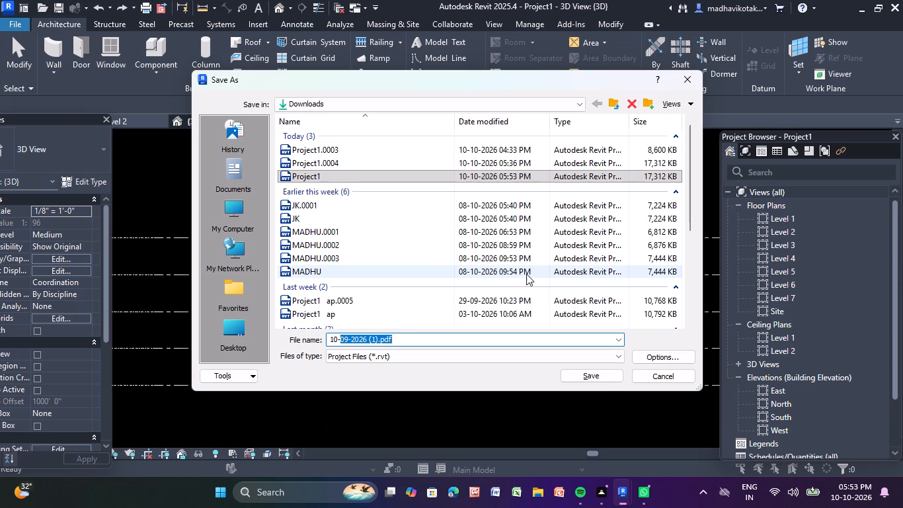
key(0)
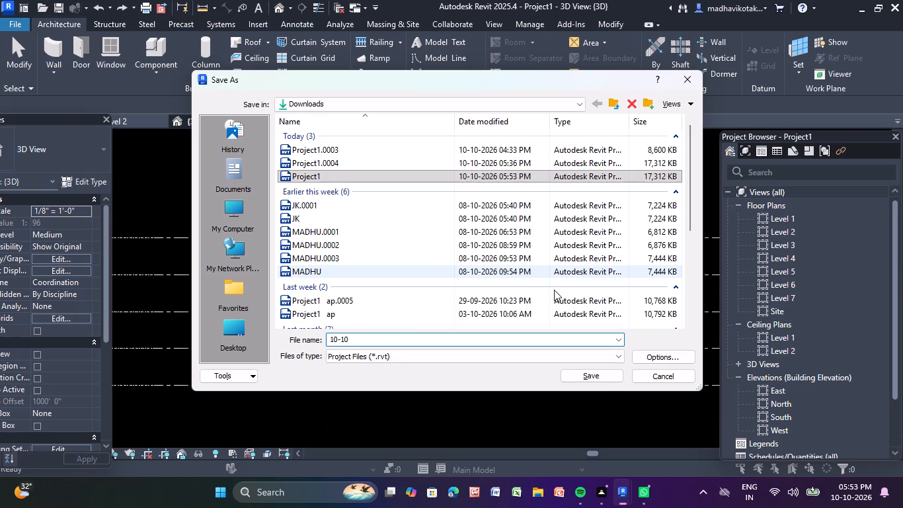
click(614, 372)
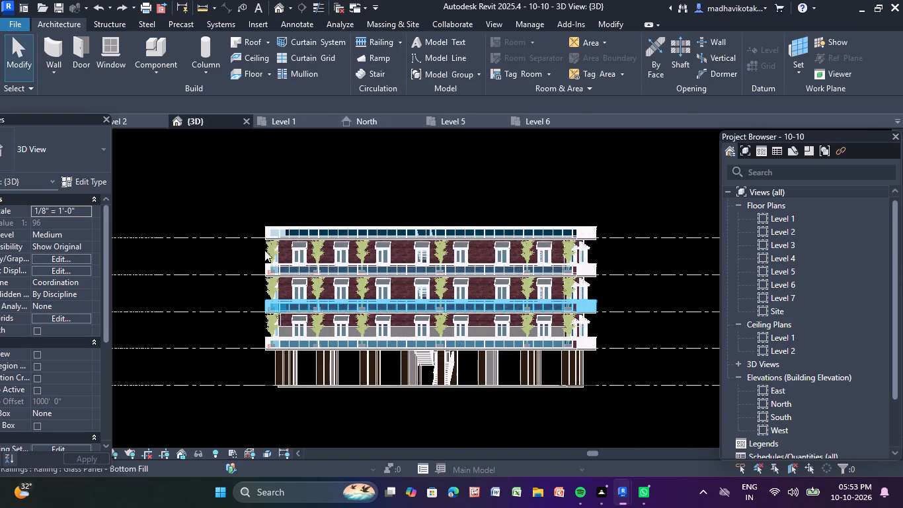
Save the project once more as a project file with Save As, keeping the name 10-10.
click(21, 25)
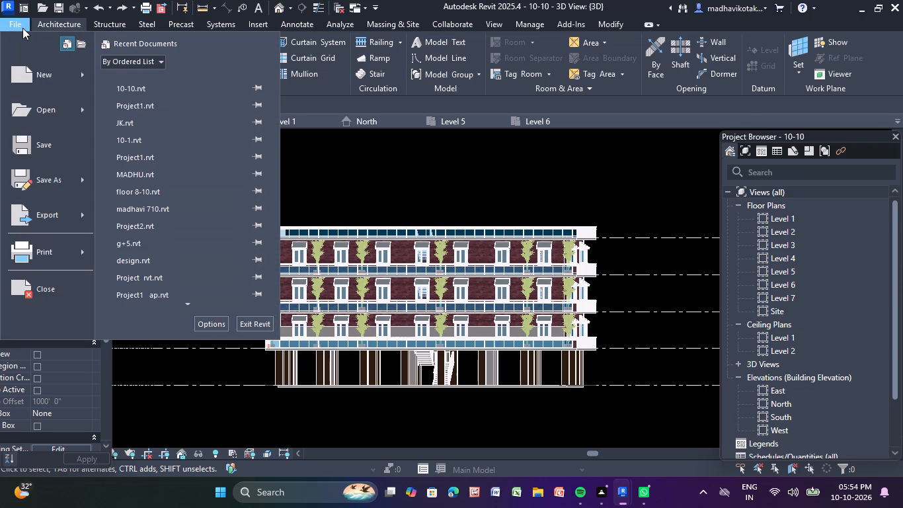
click(57, 179)
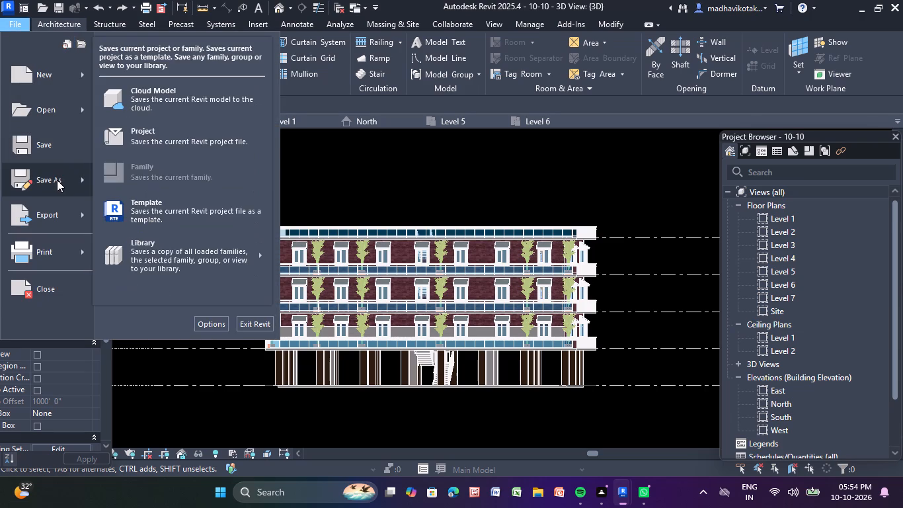
click(171, 140)
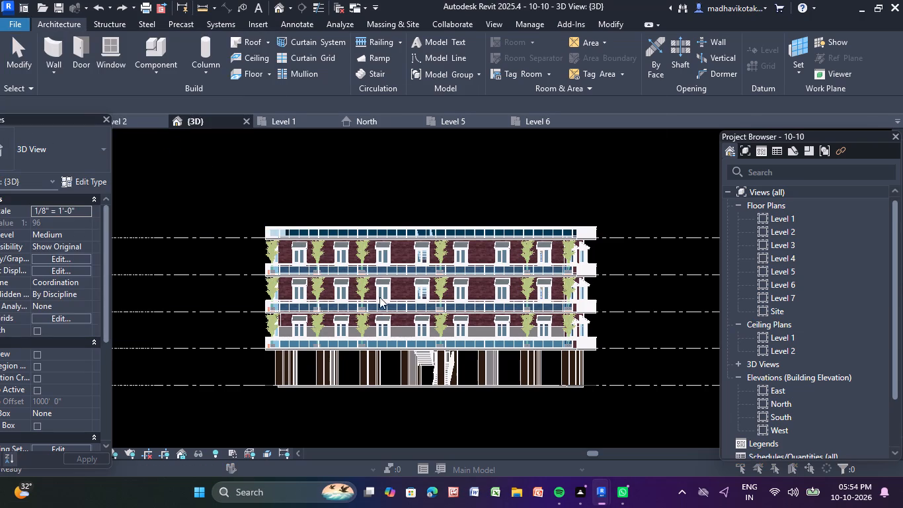
click(608, 375)
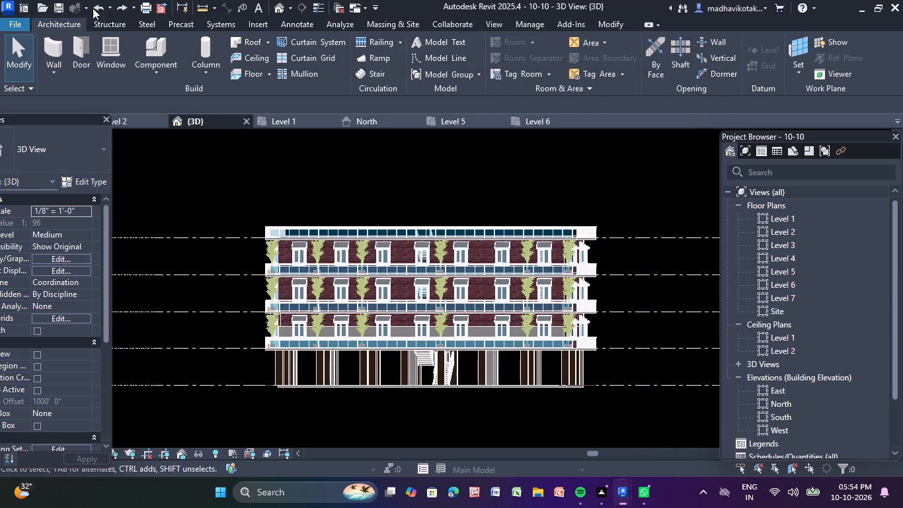
Try to start Wall: Architectural in the saved 10-10 project, and leave the wall tools.
click(57, 23)
click(50, 69)
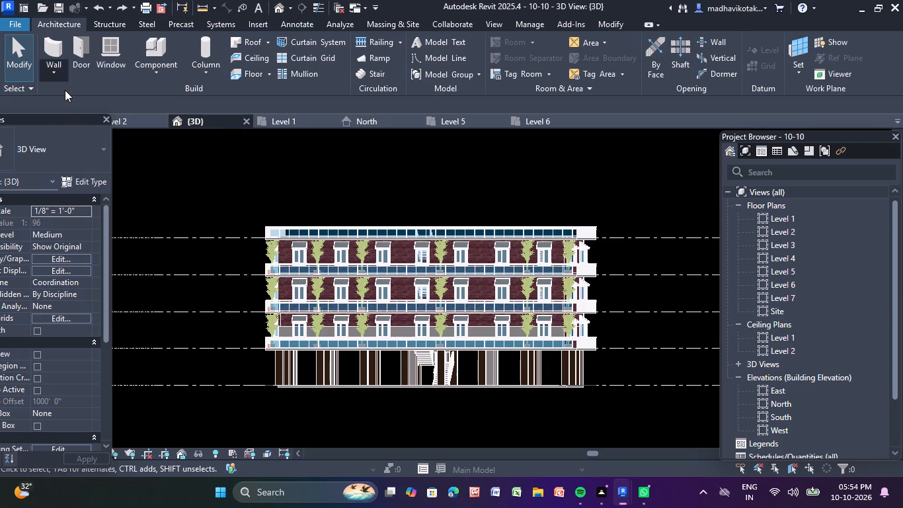
triple_click(65, 93)
double_click(65, 93)
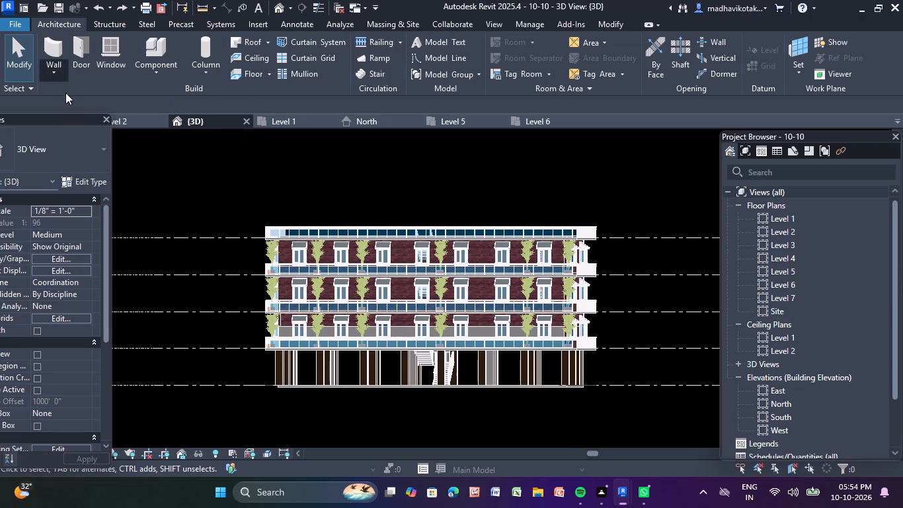
click(65, 93)
key(Escape)
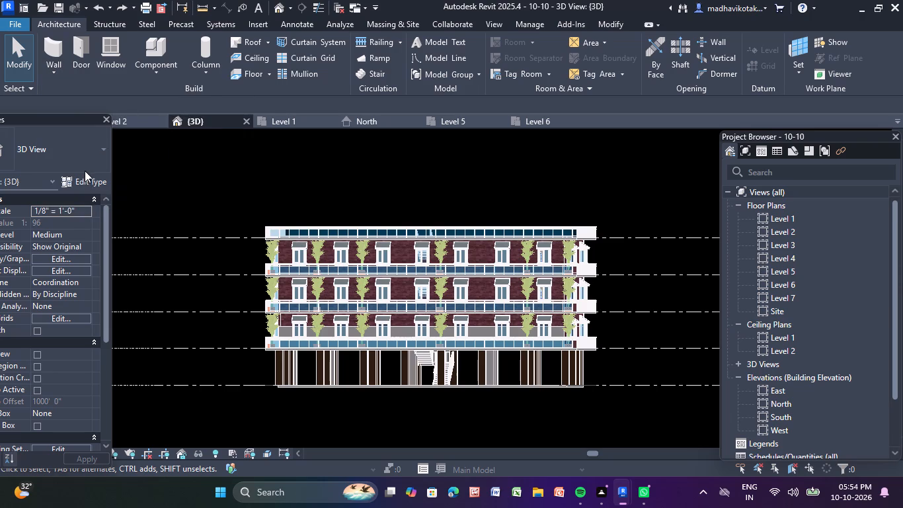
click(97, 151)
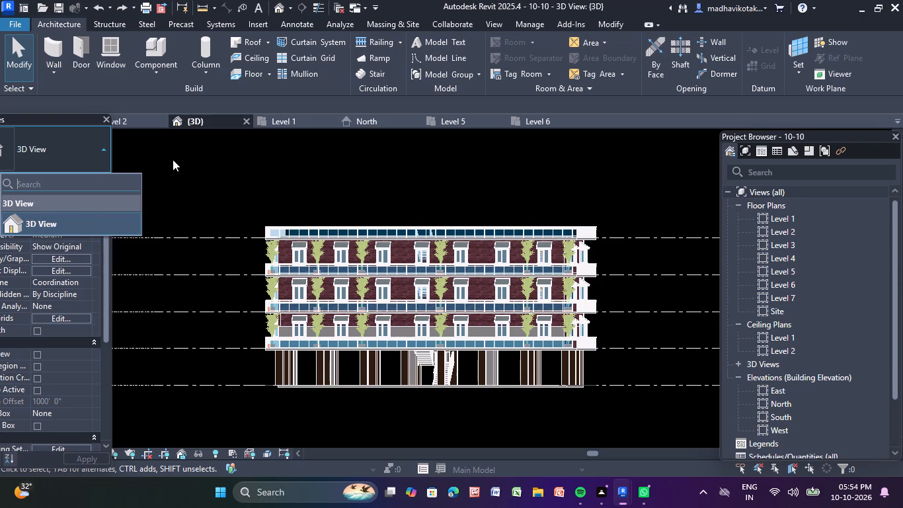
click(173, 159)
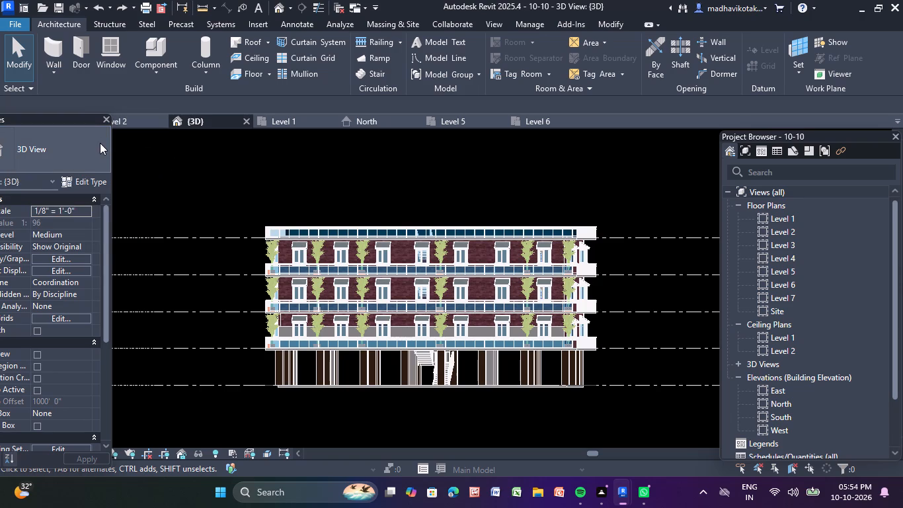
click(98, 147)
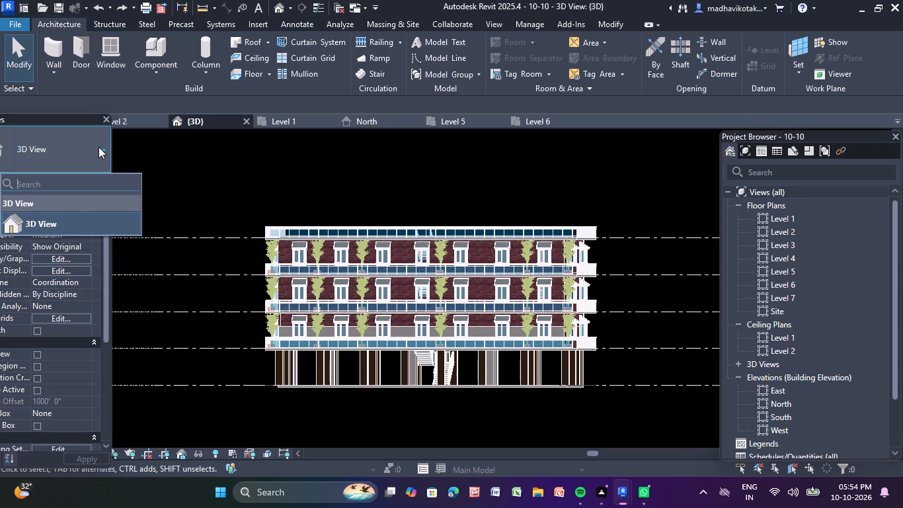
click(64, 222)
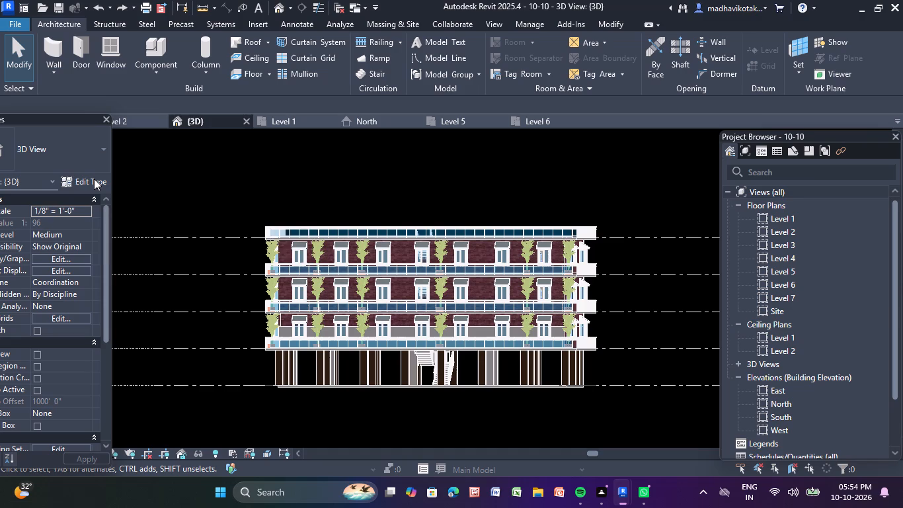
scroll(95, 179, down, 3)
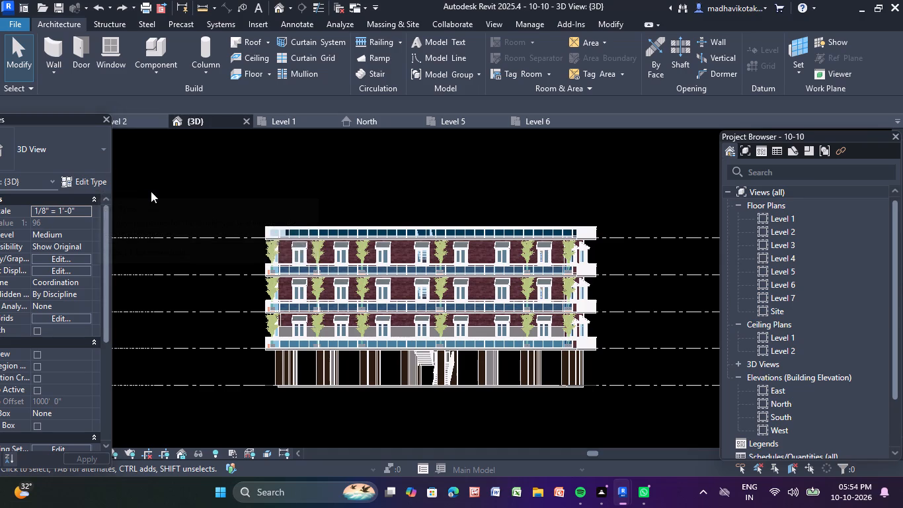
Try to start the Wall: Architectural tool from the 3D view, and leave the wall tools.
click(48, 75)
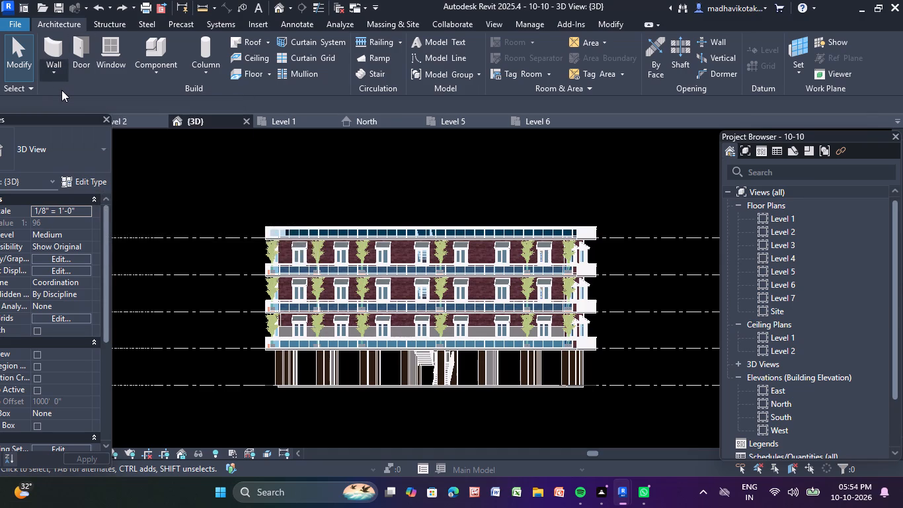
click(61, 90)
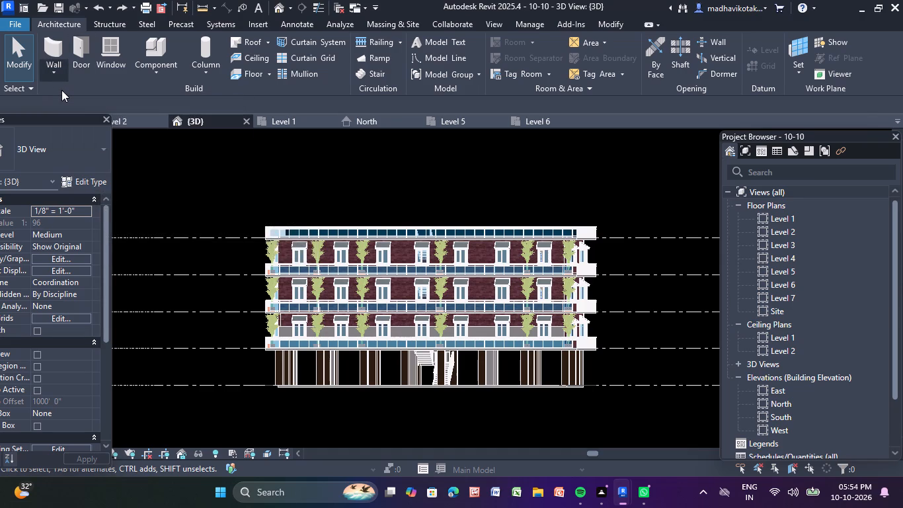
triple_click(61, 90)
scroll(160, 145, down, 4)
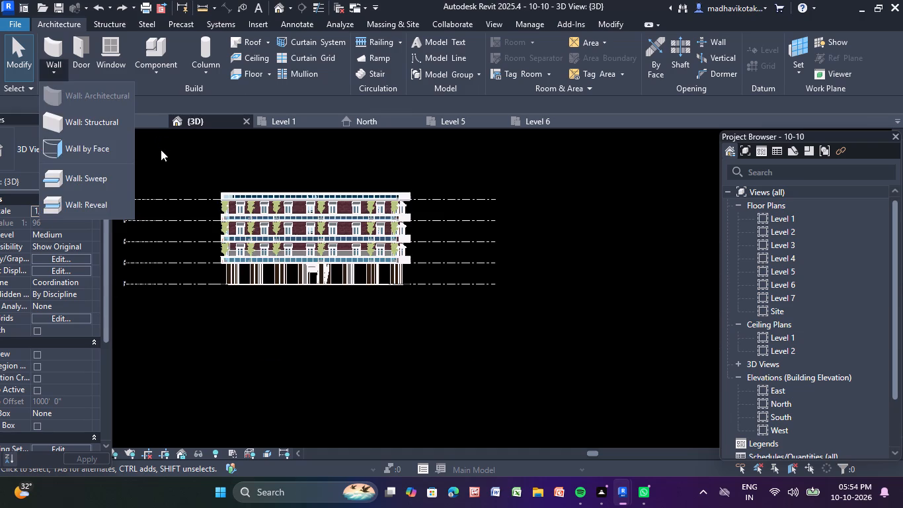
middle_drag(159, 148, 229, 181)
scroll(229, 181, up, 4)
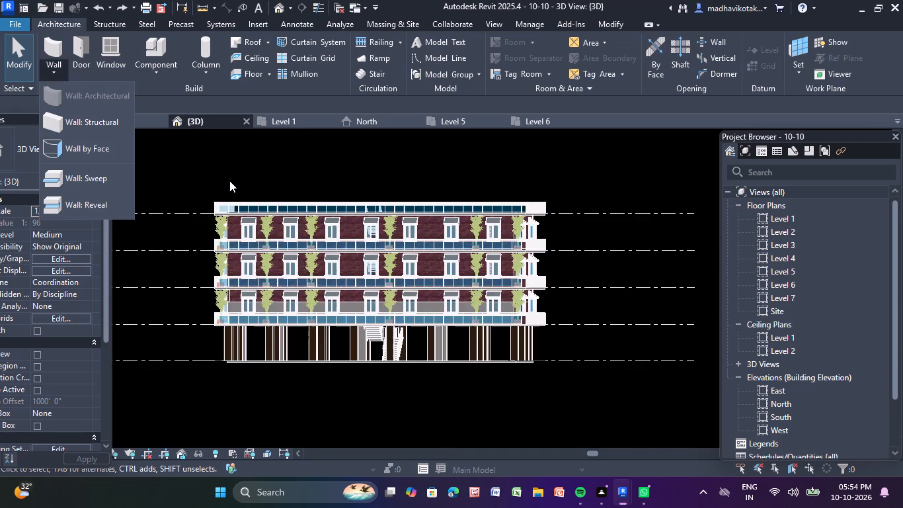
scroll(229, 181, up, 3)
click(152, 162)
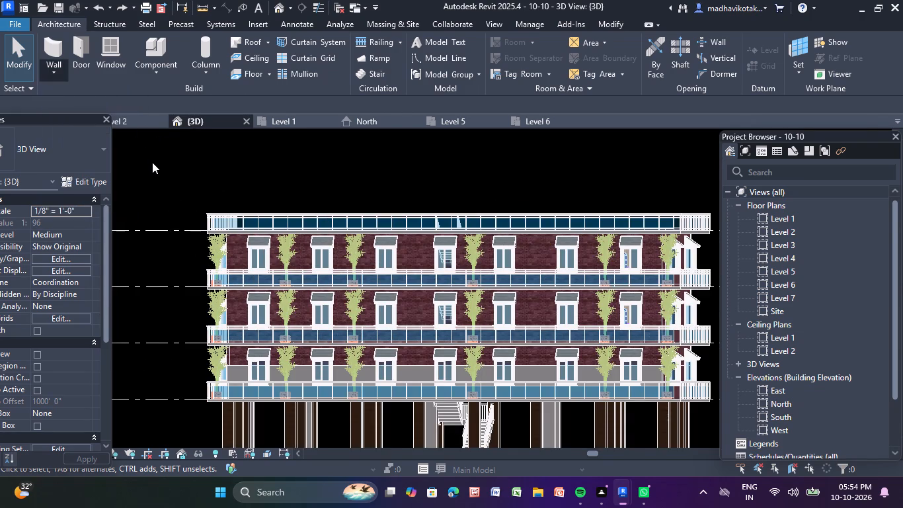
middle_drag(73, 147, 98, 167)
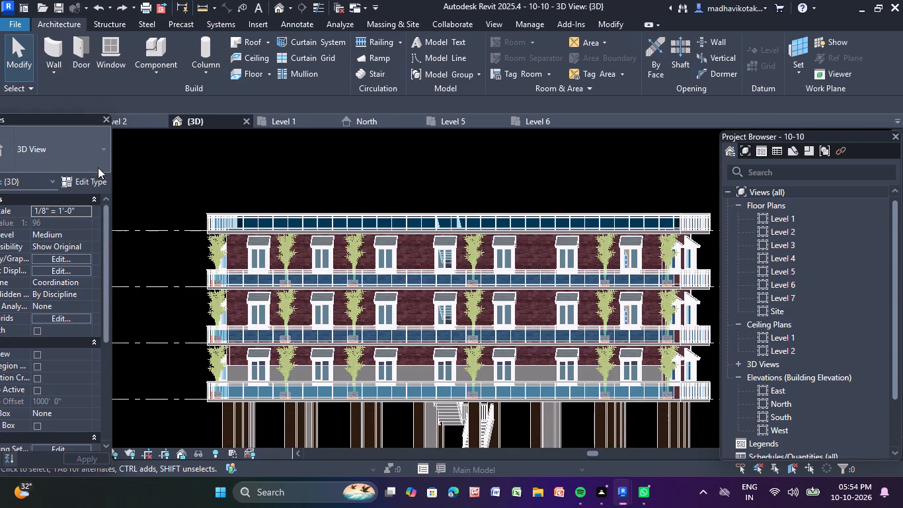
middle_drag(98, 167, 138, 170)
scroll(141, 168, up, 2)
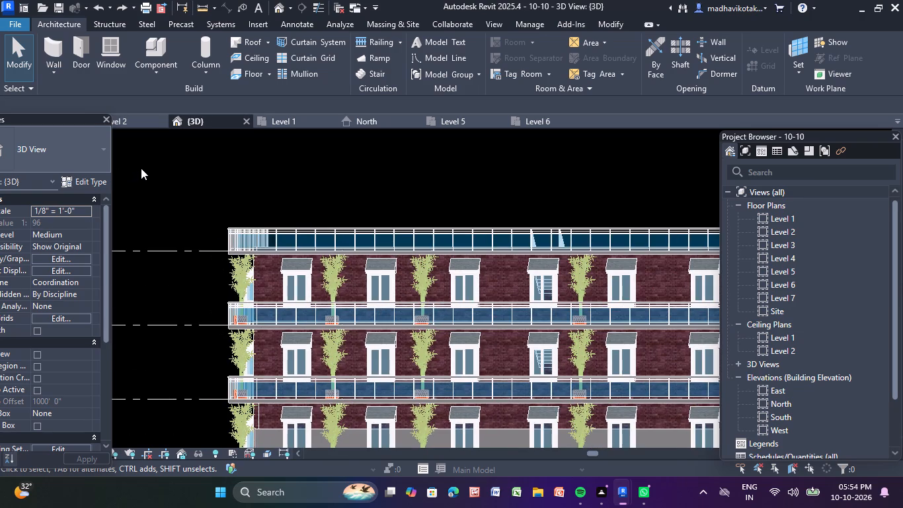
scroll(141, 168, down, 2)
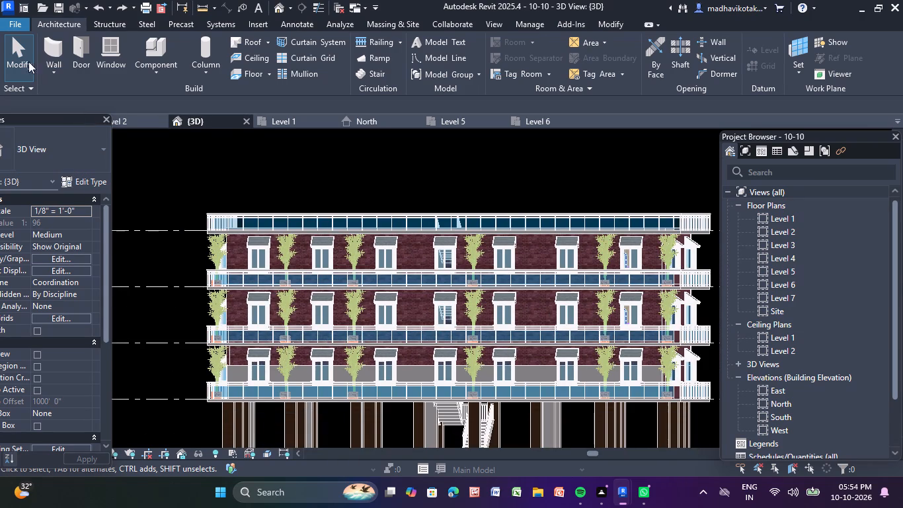
Enable the selection options Select elements by face and Select underlay elements.
double_click(11, 47)
double_click(11, 46)
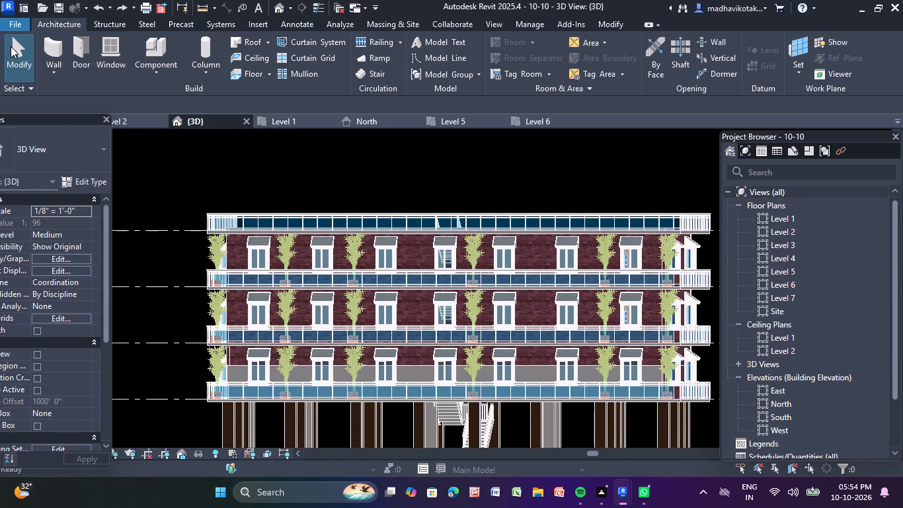
click(31, 87)
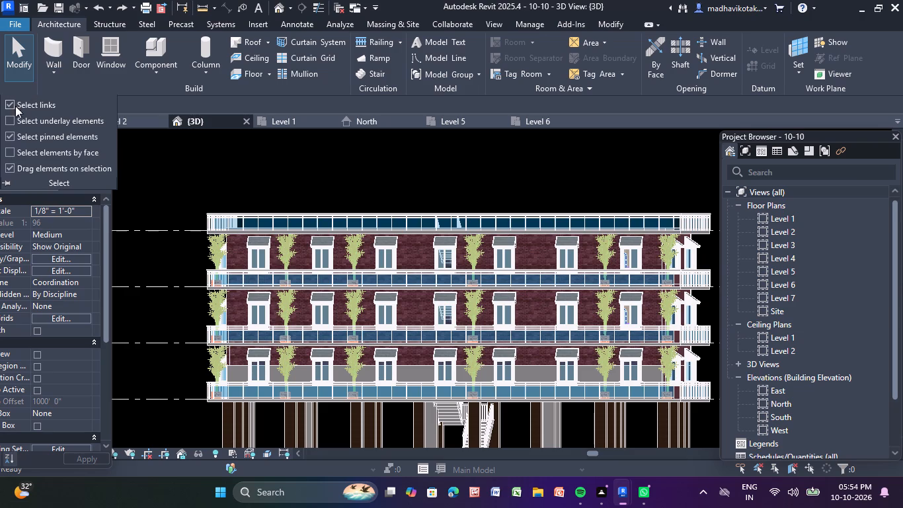
click(5, 151)
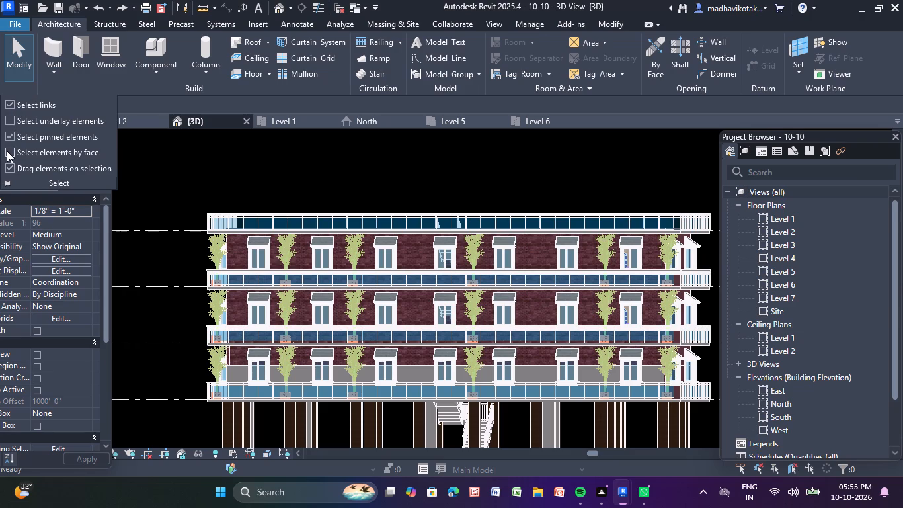
click(7, 151)
click(10, 124)
click(59, 183)
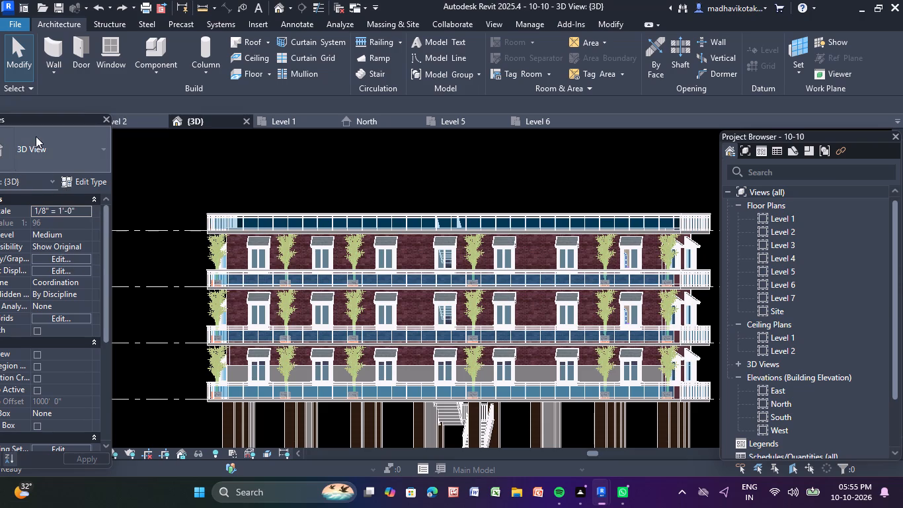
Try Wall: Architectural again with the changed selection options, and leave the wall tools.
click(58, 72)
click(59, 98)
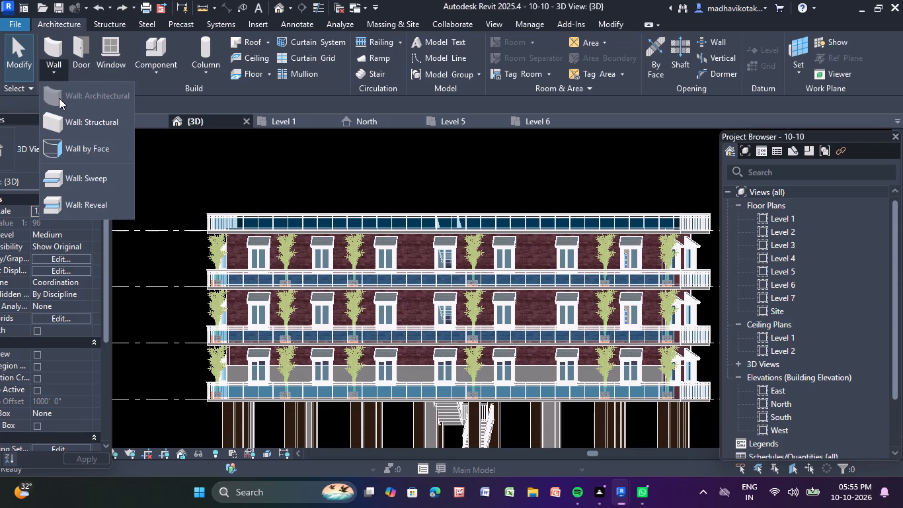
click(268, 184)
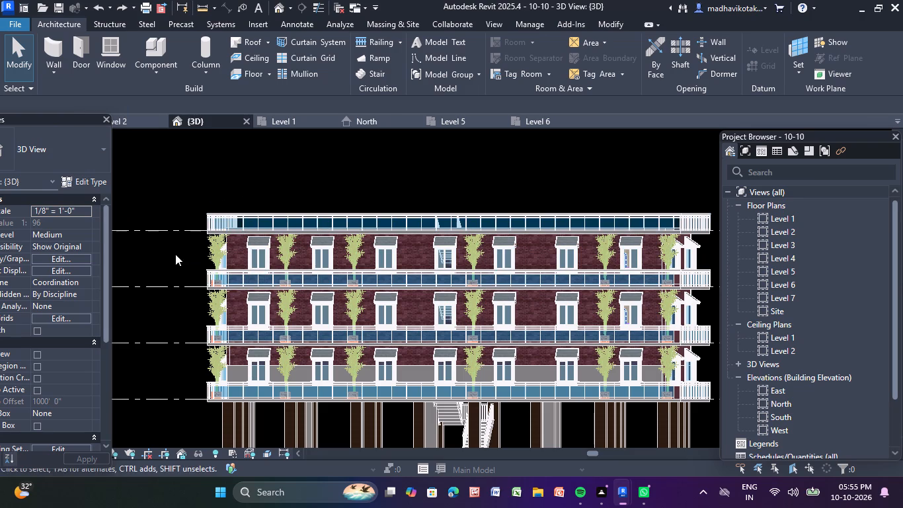
Check the type properties of the 3D view and leave them as they are.
click(85, 184)
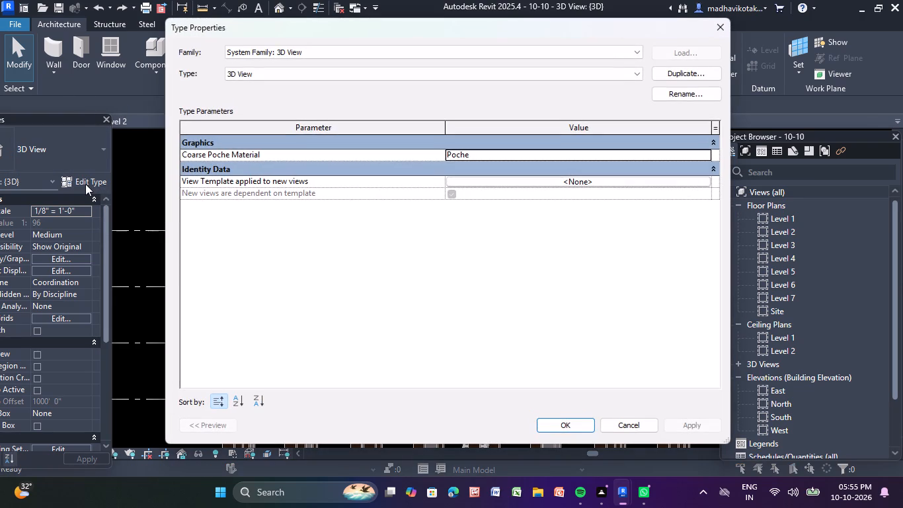
click(709, 32)
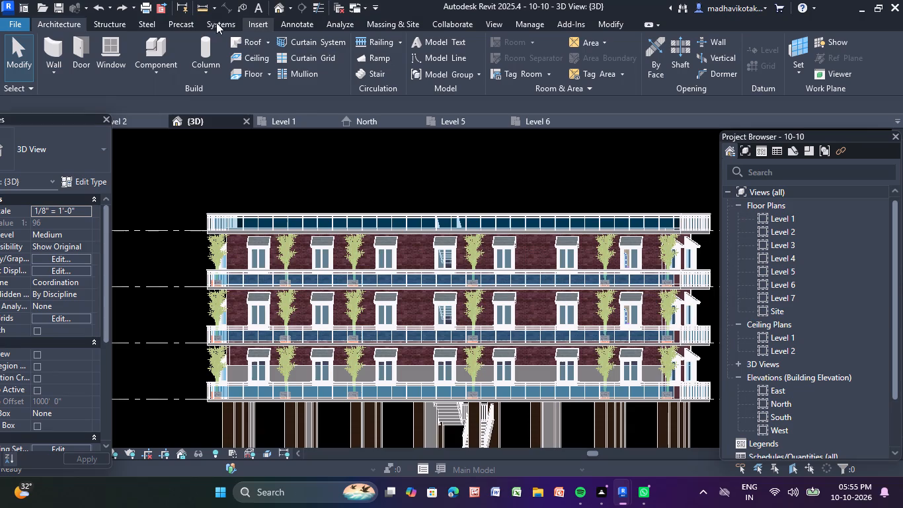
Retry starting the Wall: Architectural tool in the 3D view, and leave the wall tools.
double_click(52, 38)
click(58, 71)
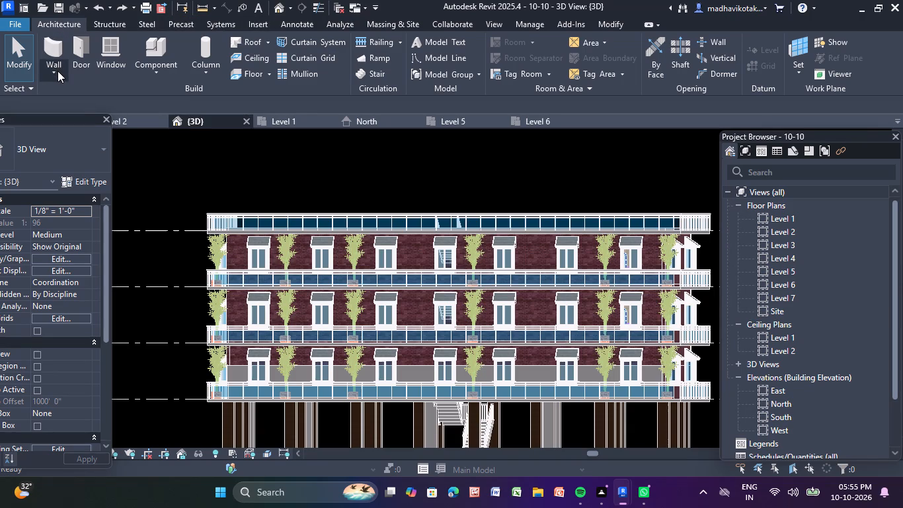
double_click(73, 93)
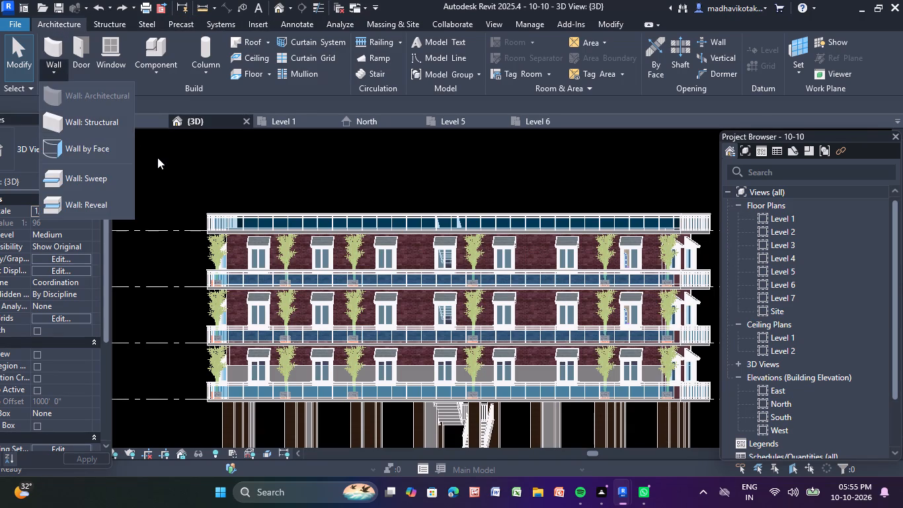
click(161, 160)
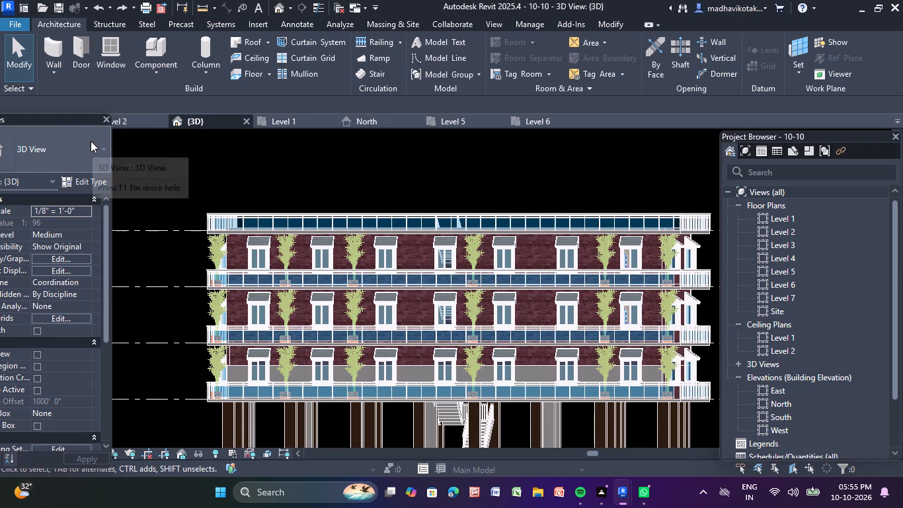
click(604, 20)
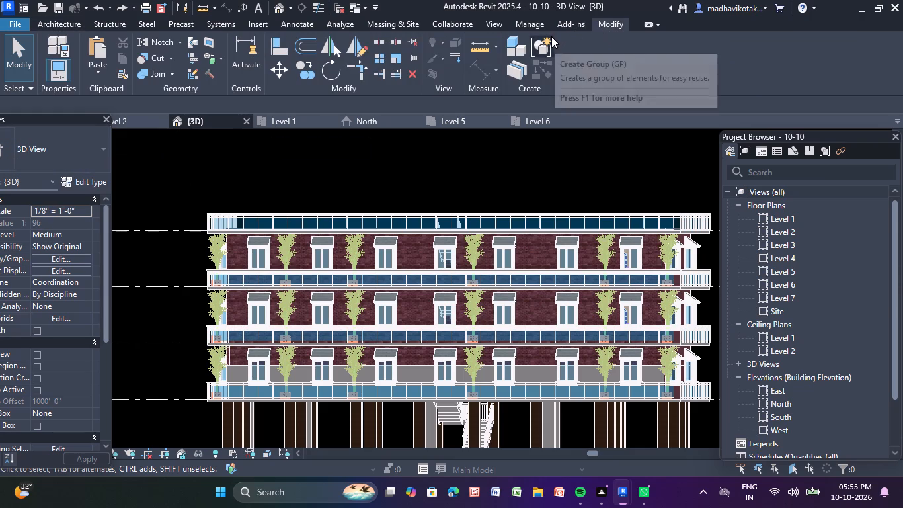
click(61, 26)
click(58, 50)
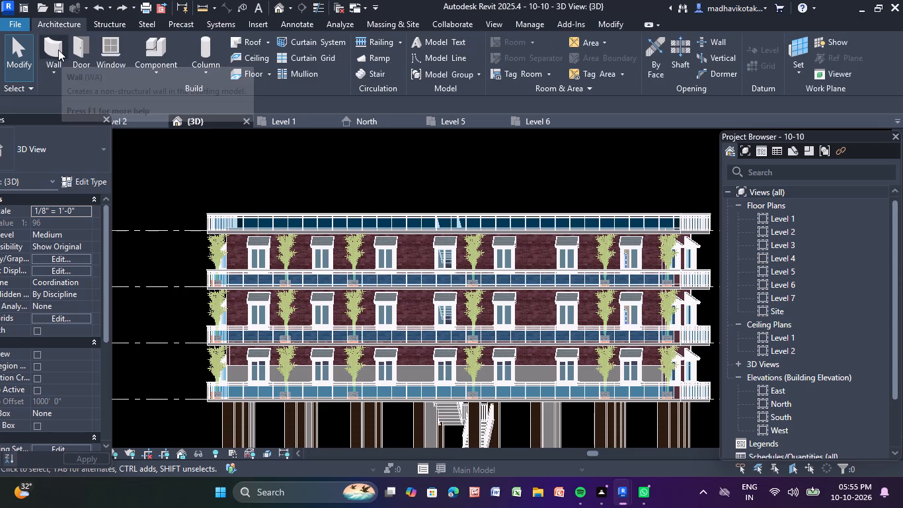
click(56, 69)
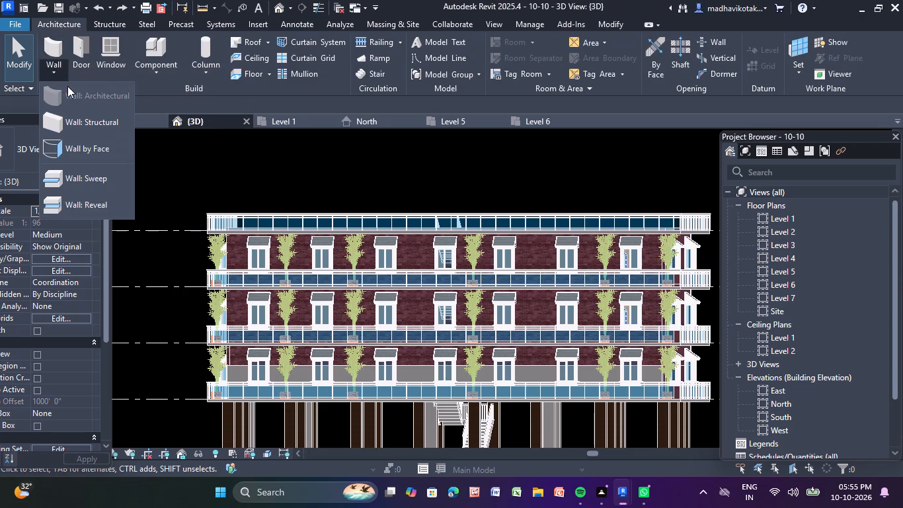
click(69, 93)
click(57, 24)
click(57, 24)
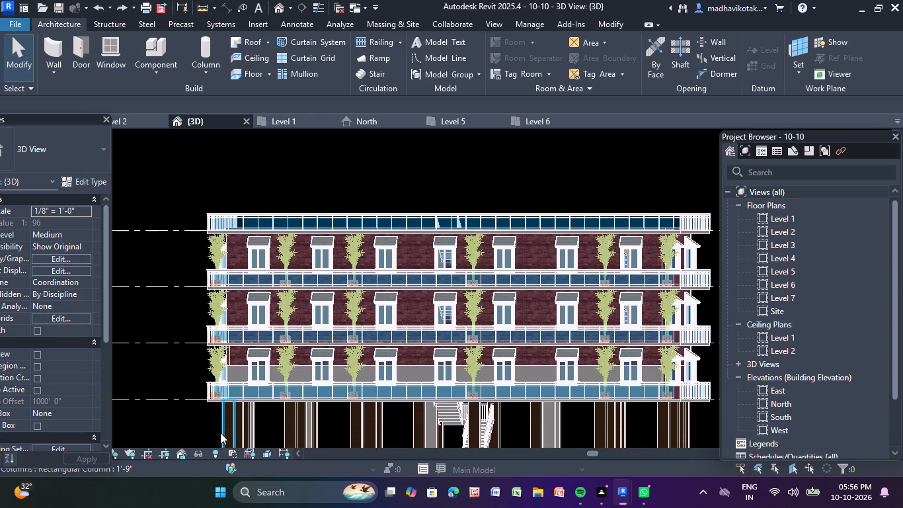
Save the 10-10 project.
key(ctrl+s)
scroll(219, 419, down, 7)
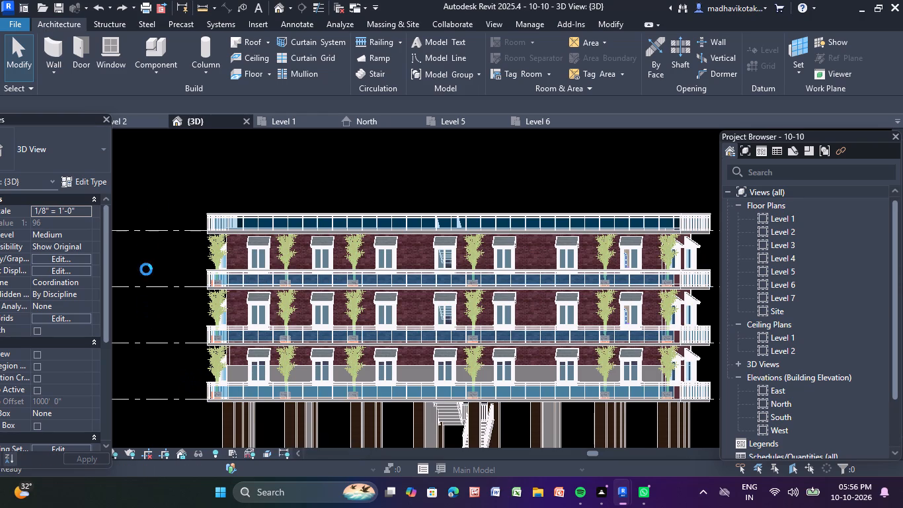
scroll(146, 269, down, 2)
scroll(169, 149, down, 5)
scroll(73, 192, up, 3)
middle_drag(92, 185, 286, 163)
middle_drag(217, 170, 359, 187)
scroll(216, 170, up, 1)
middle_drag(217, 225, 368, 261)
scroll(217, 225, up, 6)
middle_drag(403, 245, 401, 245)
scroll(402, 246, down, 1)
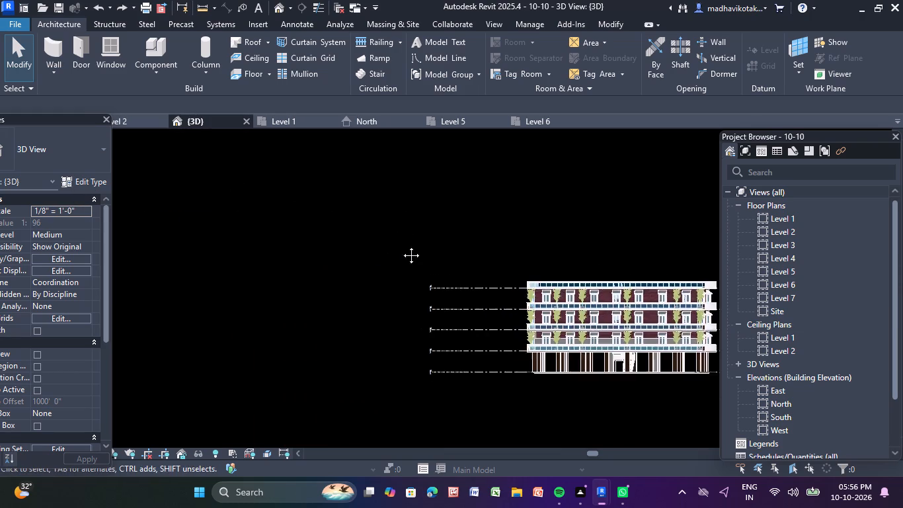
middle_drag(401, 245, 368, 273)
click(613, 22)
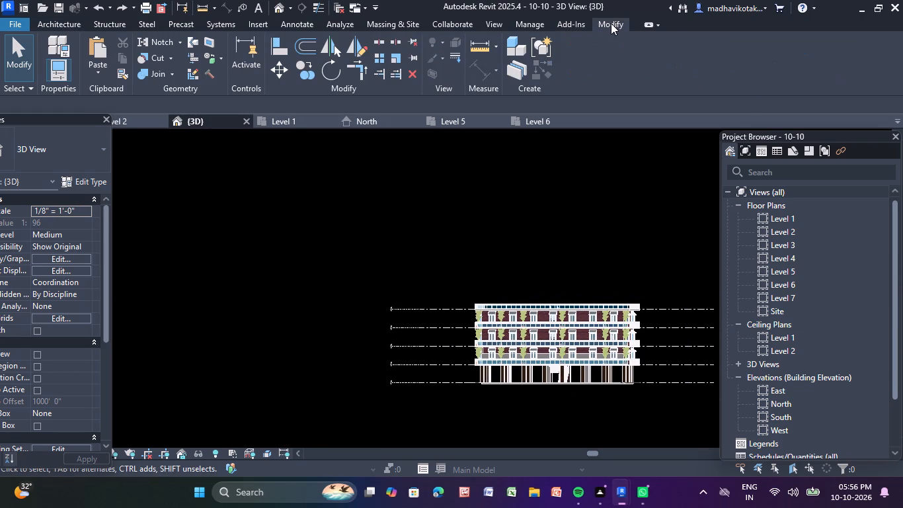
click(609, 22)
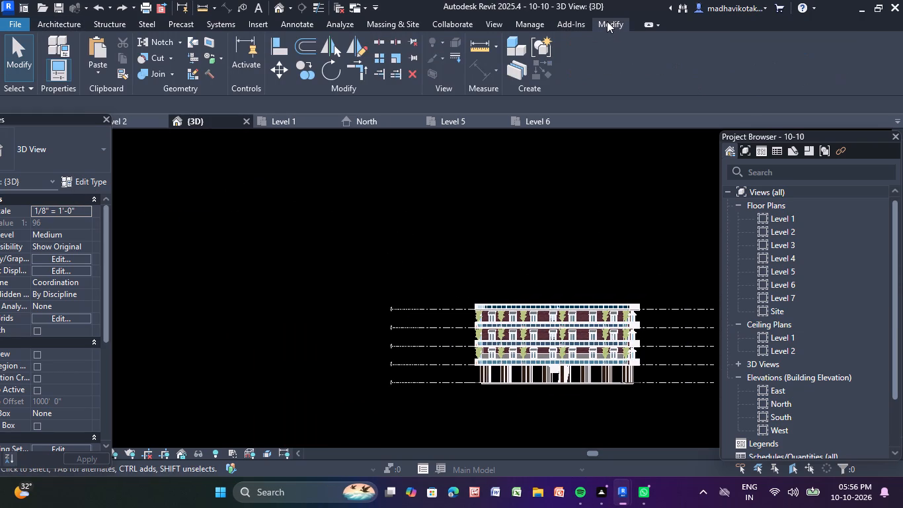
Save the 10-10 project once more.
key(ctrl+s)
scroll(607, 21, up, 7)
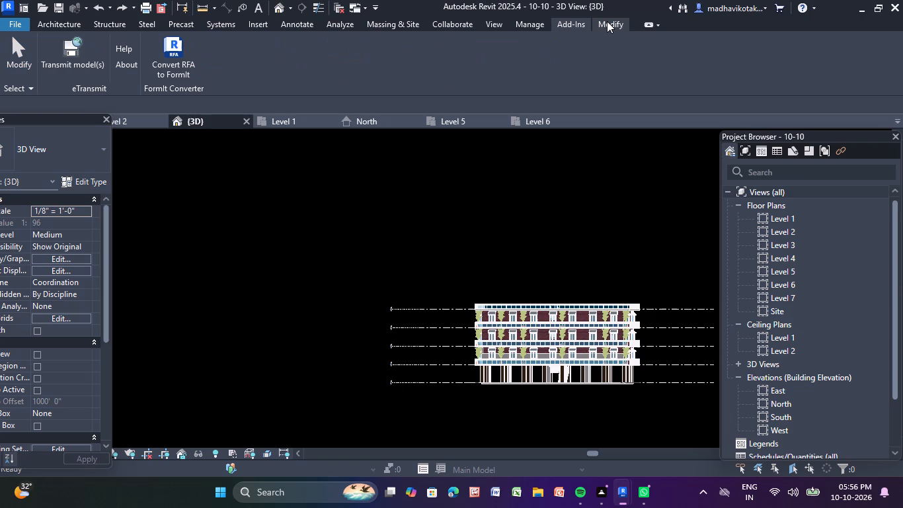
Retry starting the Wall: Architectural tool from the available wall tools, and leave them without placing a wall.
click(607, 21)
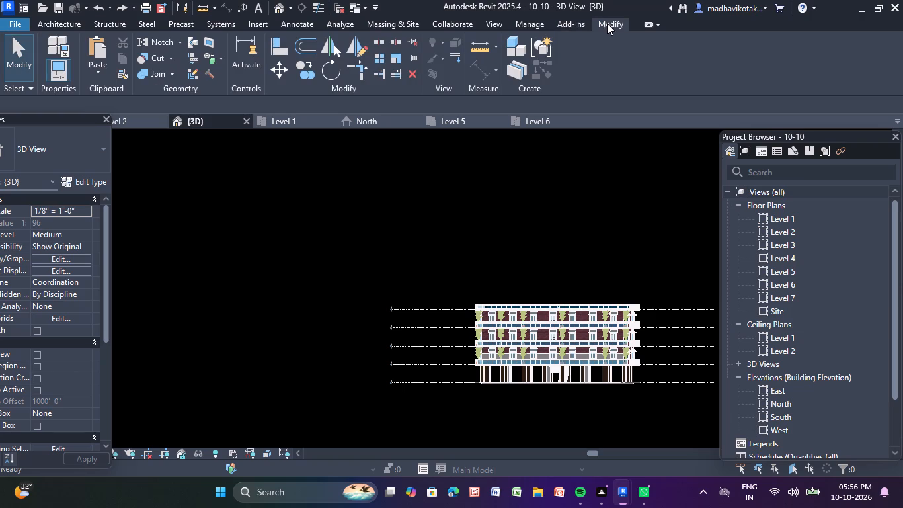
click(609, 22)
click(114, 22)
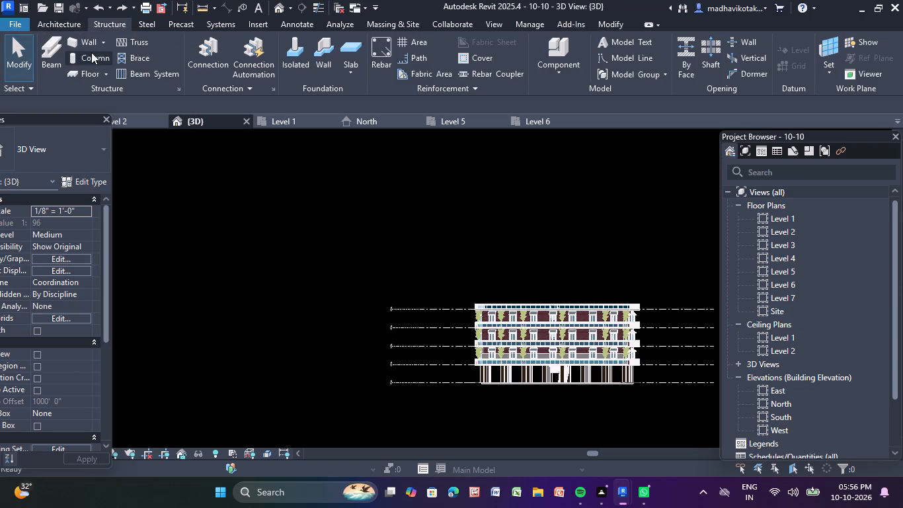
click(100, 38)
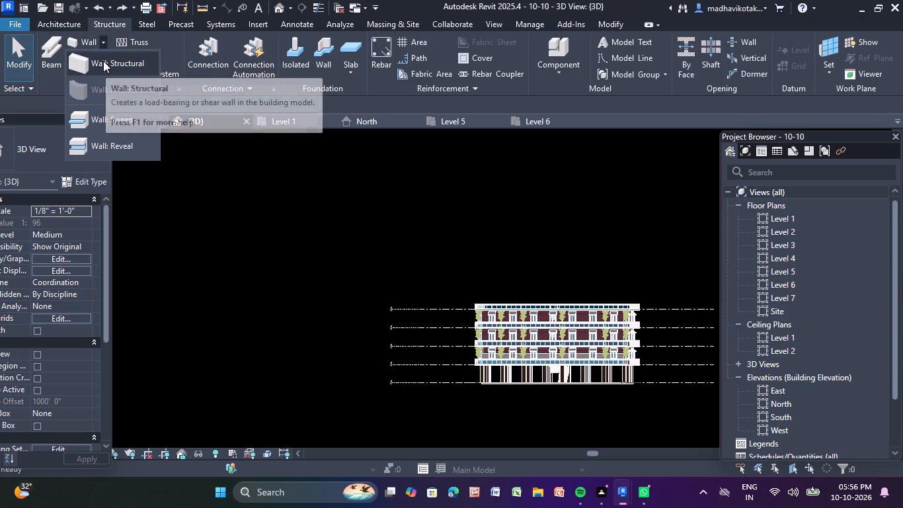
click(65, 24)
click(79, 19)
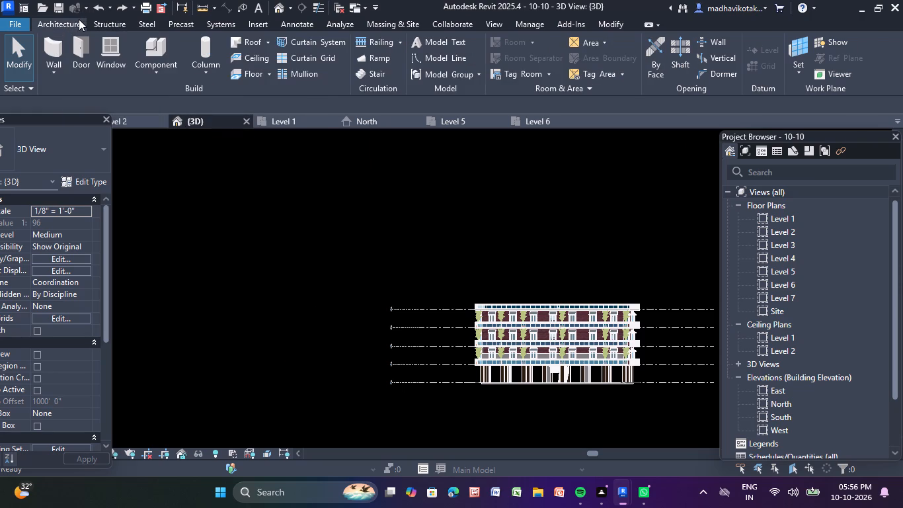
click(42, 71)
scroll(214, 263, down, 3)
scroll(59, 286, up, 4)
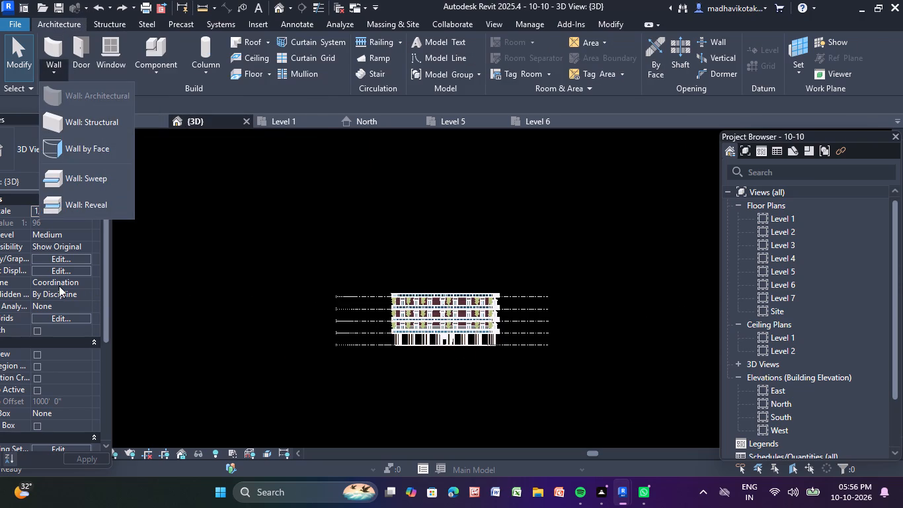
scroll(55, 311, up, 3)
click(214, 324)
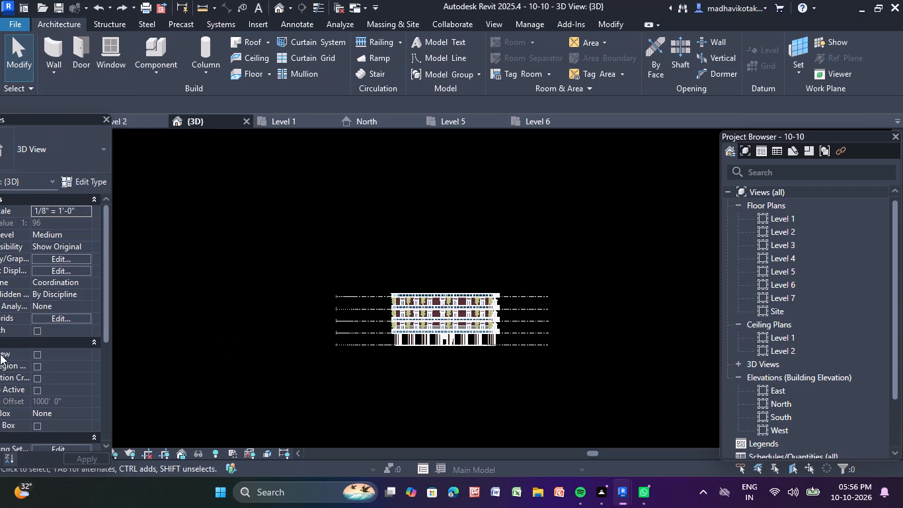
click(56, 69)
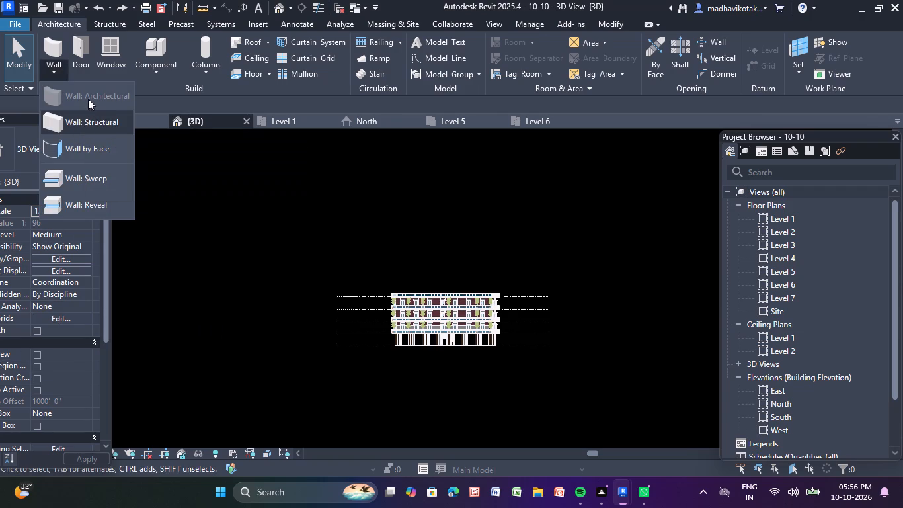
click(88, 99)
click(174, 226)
Examine the front facade and the building corner in 3D, checking the Level 3 glass railing and the Level 5 wall.
scroll(438, 315, up, 5)
click(438, 316)
middle_drag(414, 312, 408, 310)
scroll(412, 312, up, 11)
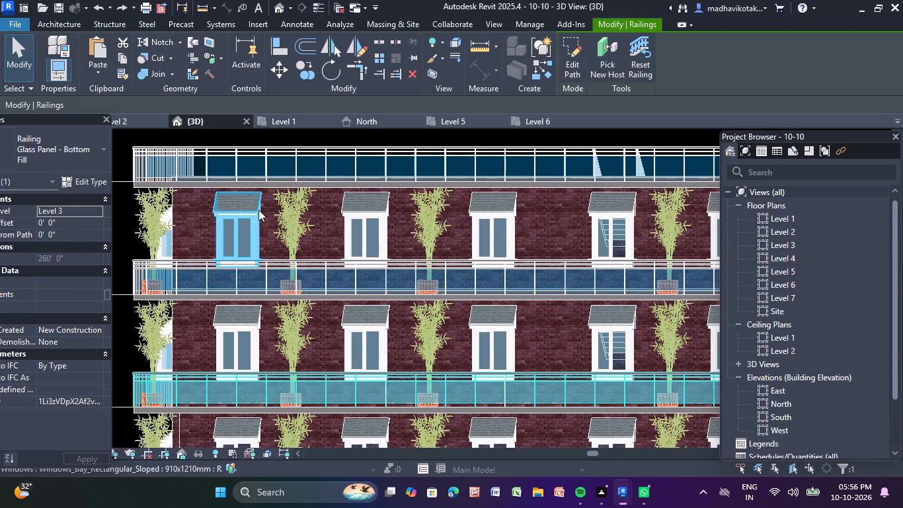
click(194, 216)
scroll(196, 218, down, 4)
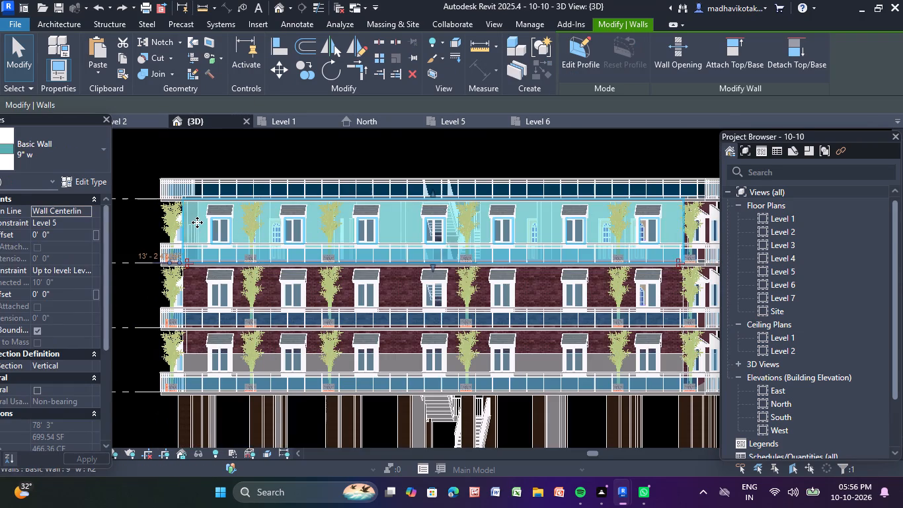
scroll(198, 223, down, 4)
middle_drag(251, 310, 275, 356)
shift+middle_drag(296, 211, 352, 281)
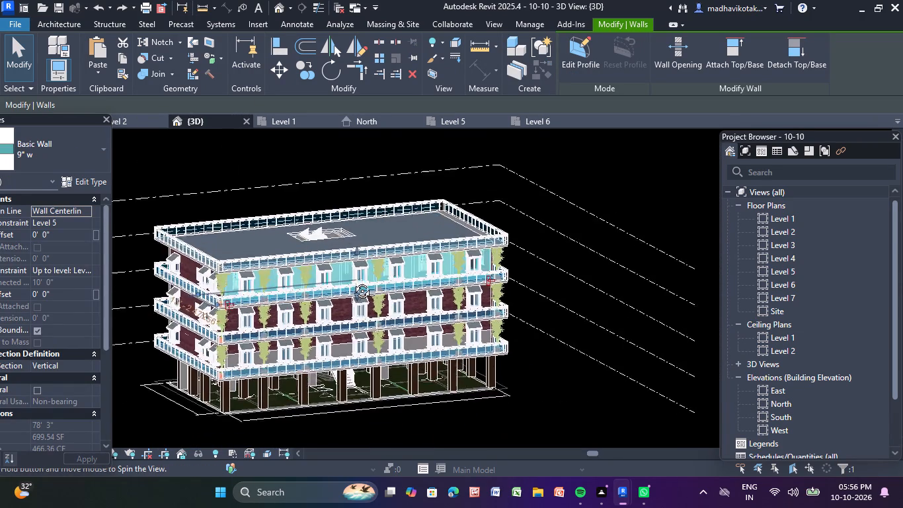
shift+middle_drag(352, 281, 405, 298)
scroll(400, 298, up, 3)
scroll(278, 357, up, 1)
middle_drag(278, 357, 348, 316)
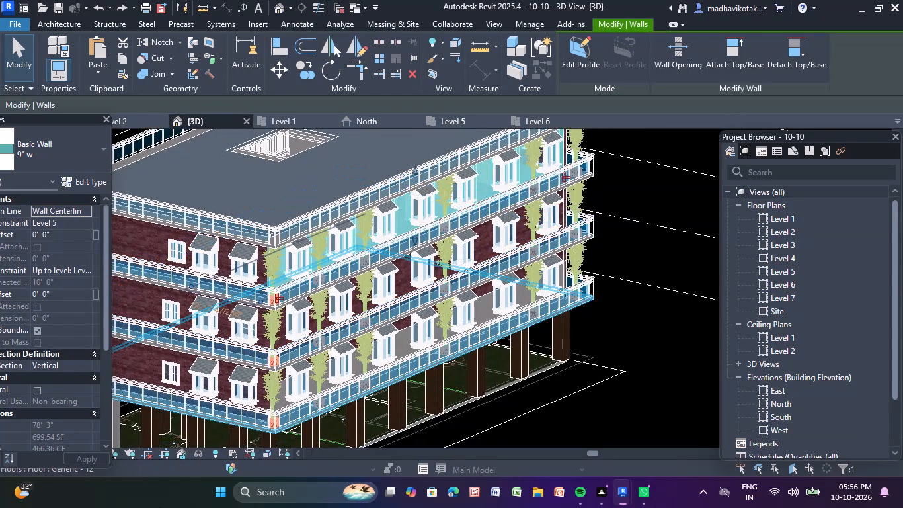
scroll(131, 454, down, 4)
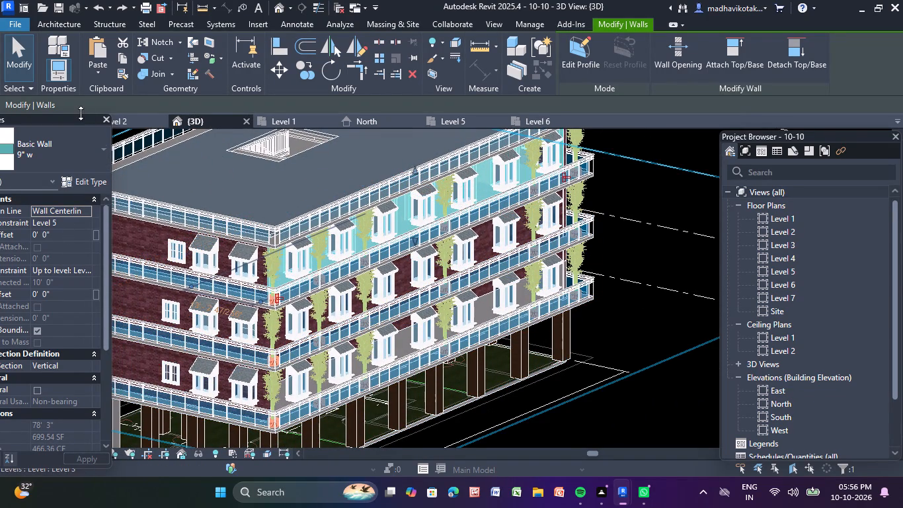
Set the 3D view to the Realistic visual style with Fine detail level.
drag(76, 120, 299, 126)
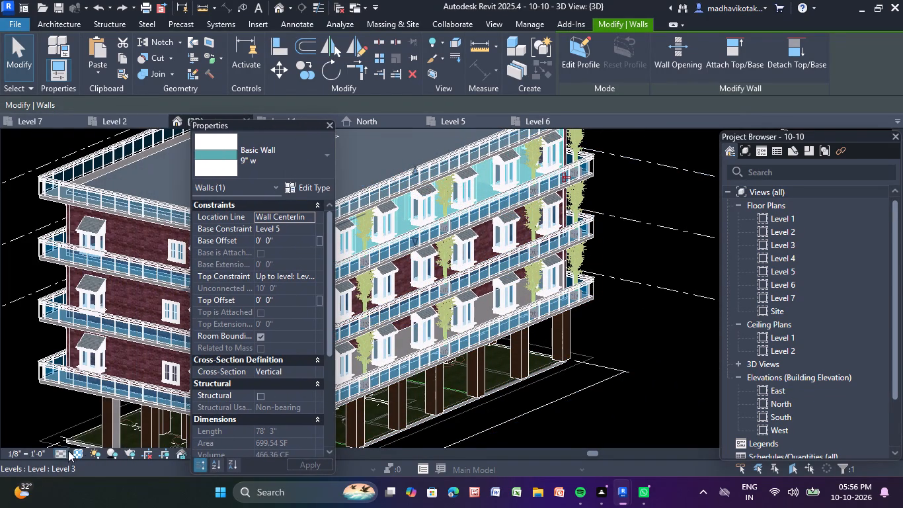
click(76, 452)
click(95, 439)
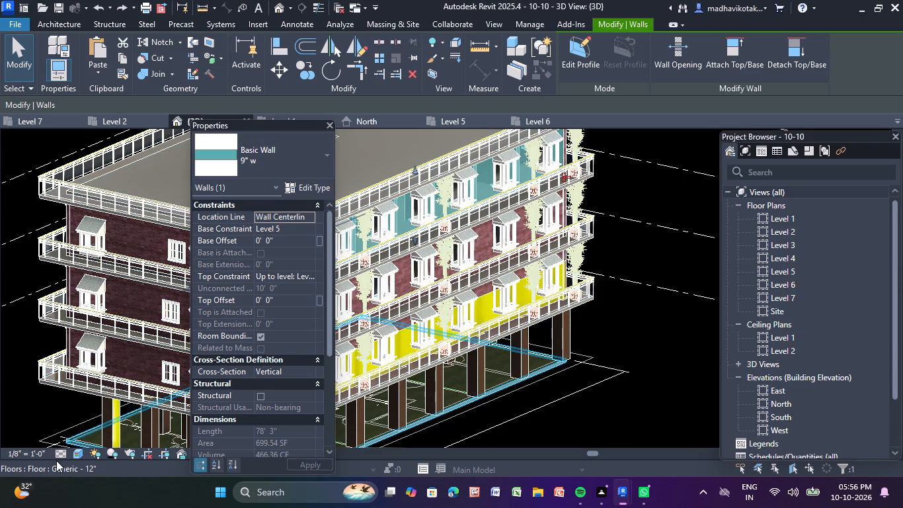
click(59, 450)
click(71, 442)
click(79, 454)
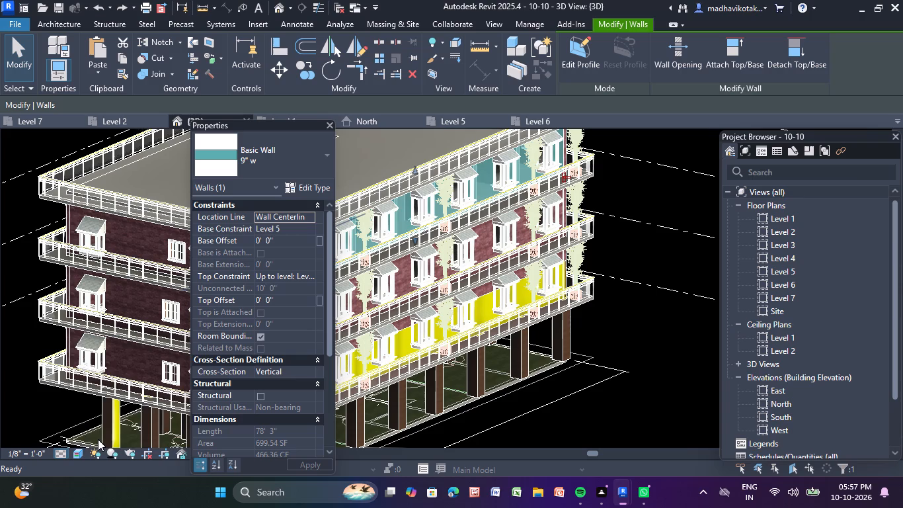
click(102, 433)
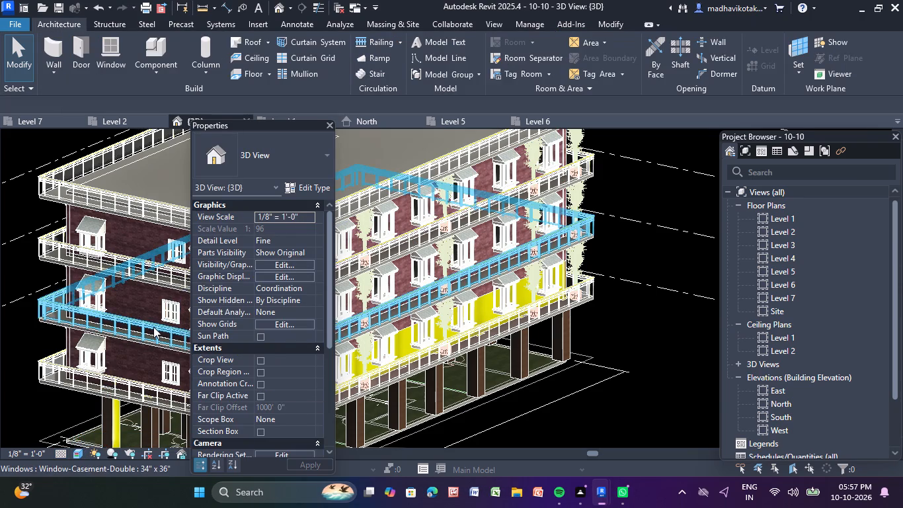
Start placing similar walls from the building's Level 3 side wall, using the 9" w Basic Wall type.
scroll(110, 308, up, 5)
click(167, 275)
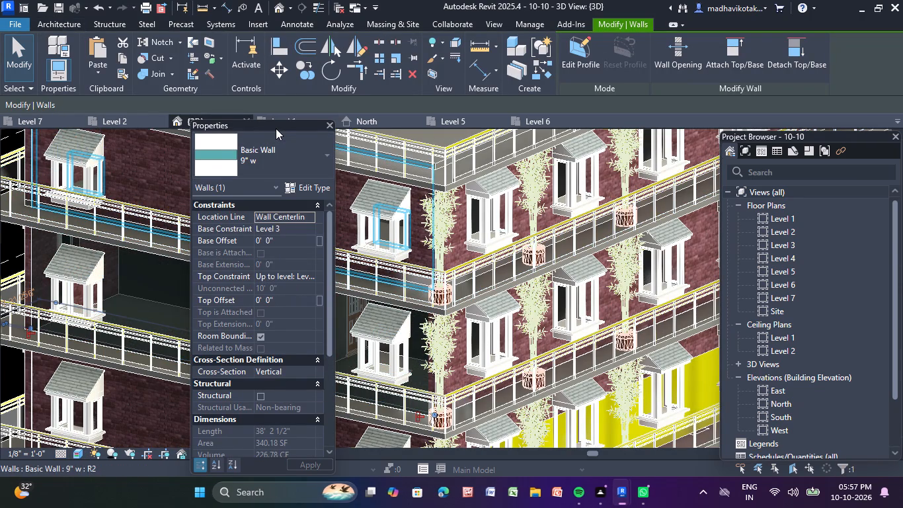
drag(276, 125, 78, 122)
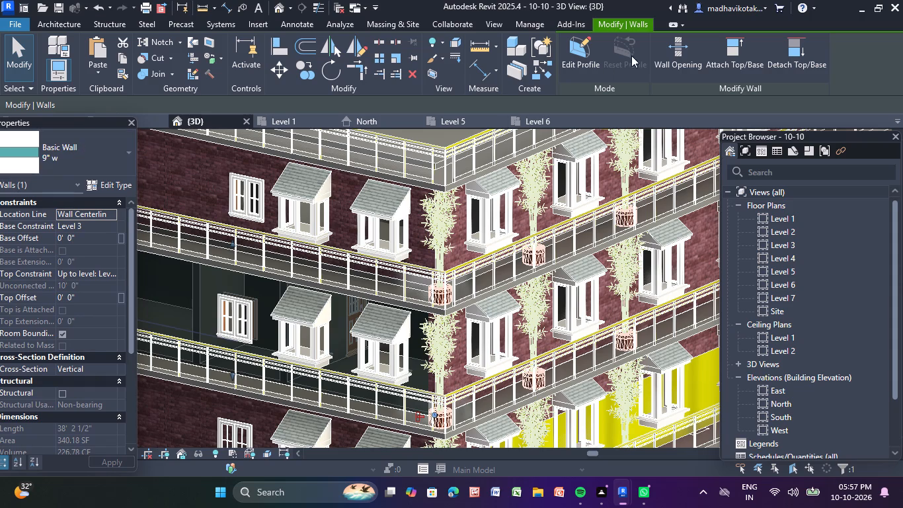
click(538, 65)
Examine the building's corner, the front facade and the ground-floor columns and stairs for surfaces with unfinished materials.
scroll(612, 284, down, 2)
scroll(526, 300, down, 4)
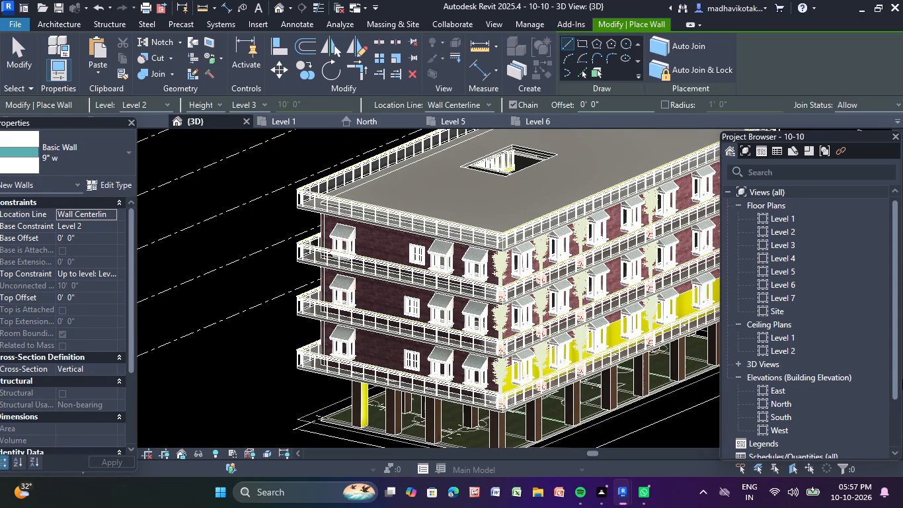
scroll(736, 246, down, 1)
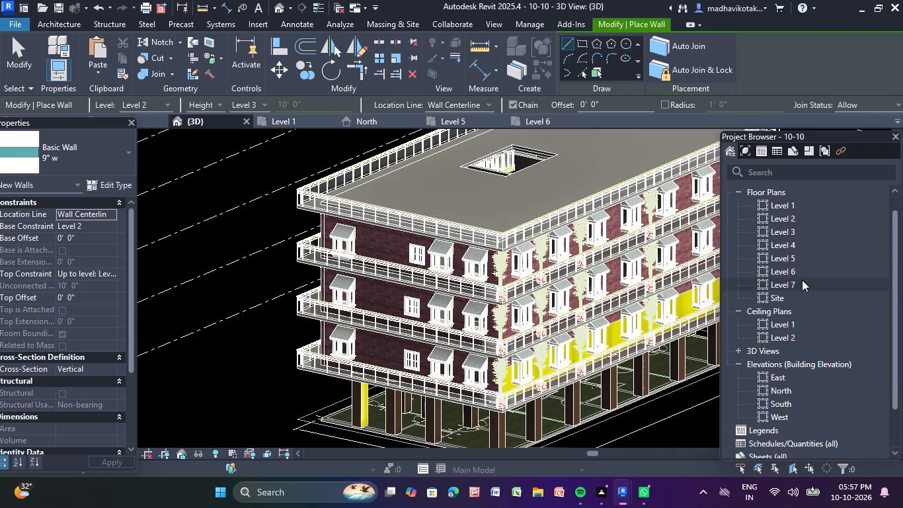
scroll(691, 449, down, 1)
scroll(656, 397, down, 4)
middle_drag(656, 397, 640, 392)
middle_drag(641, 392, 606, 383)
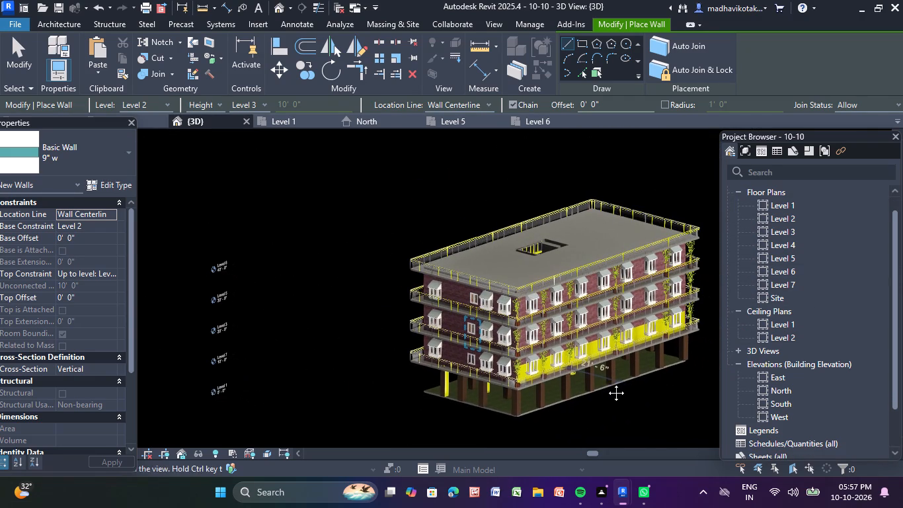
middle_drag(606, 383, 608, 382)
scroll(684, 353, down, 2)
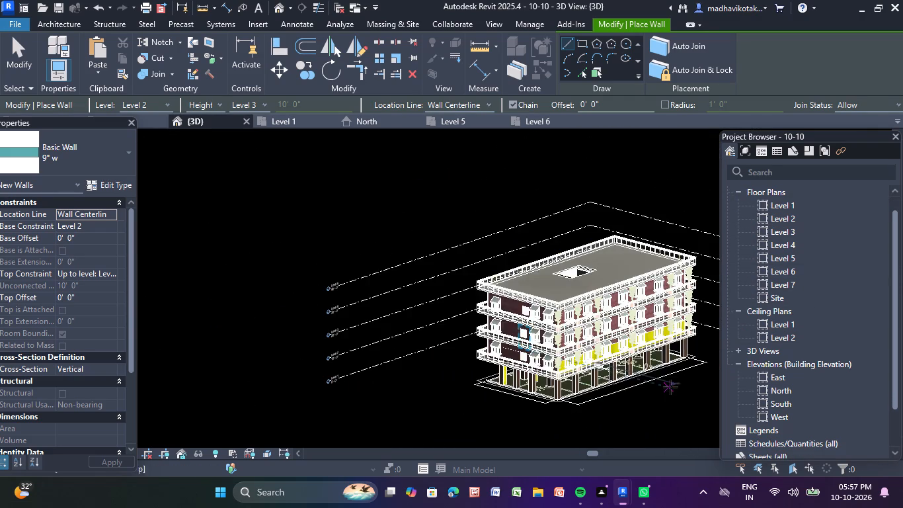
shift+middle_drag(670, 387, 636, 383)
shift+scroll(636, 383, up, 7)
scroll(654, 359, up, 4)
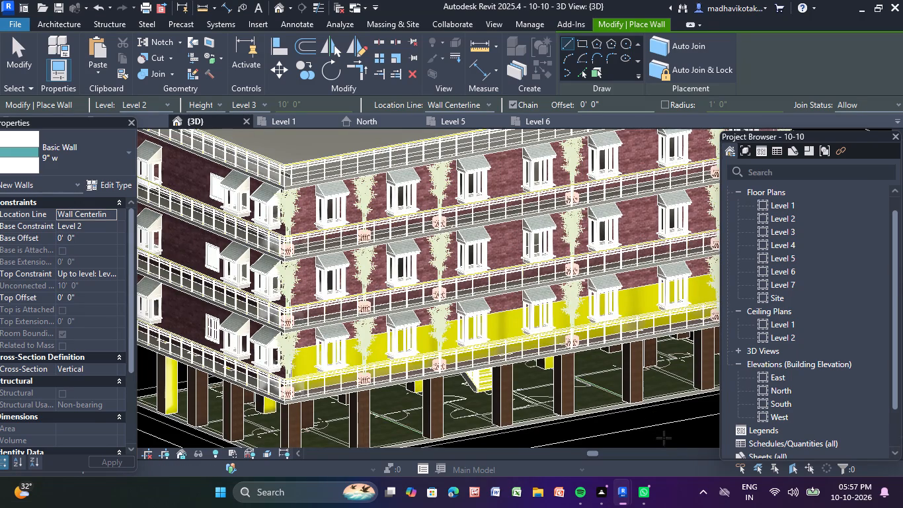
scroll(665, 419, down, 2)
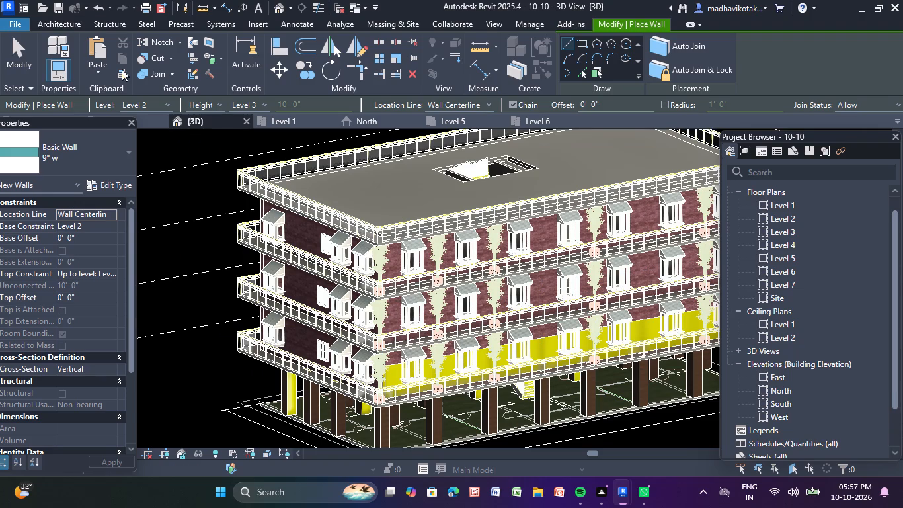
shift+middle_drag(537, 310, 458, 245)
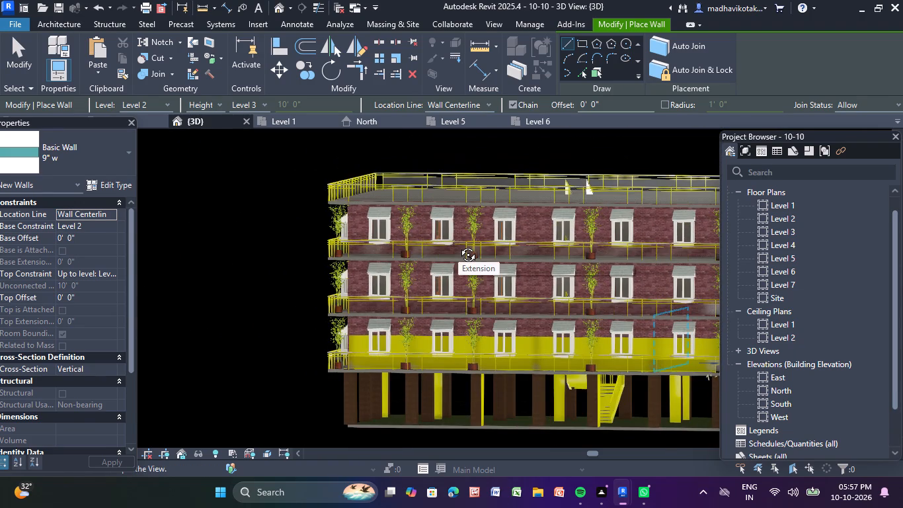
shift+middle_drag(458, 245, 457, 245)
middle_drag(636, 392, 561, 360)
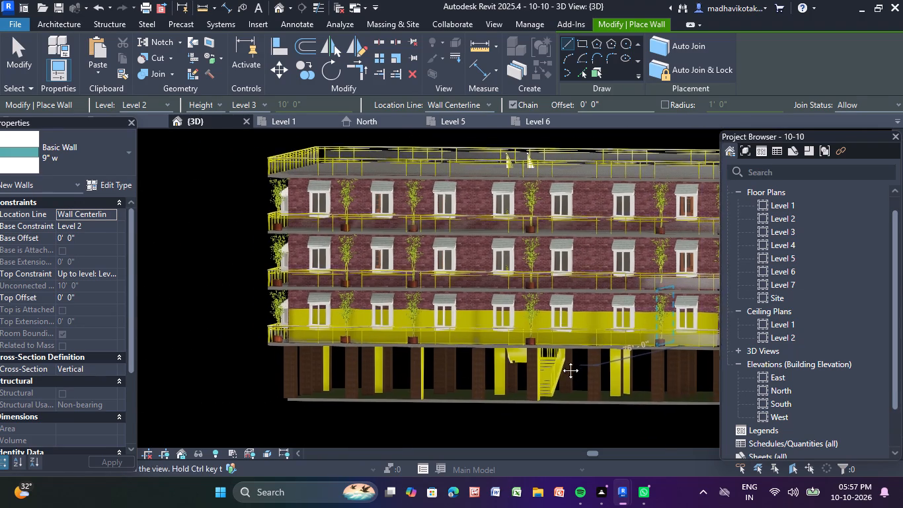
middle_drag(561, 360, 530, 362)
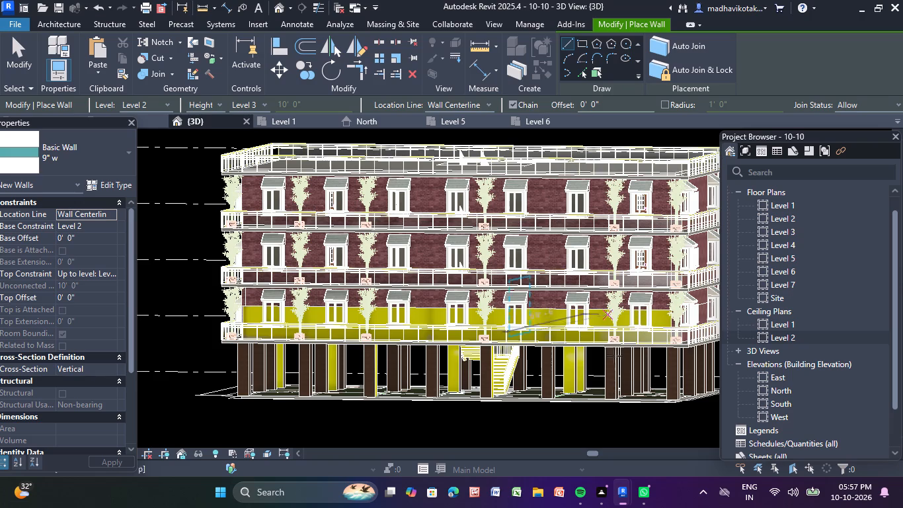
scroll(611, 367, up, 4)
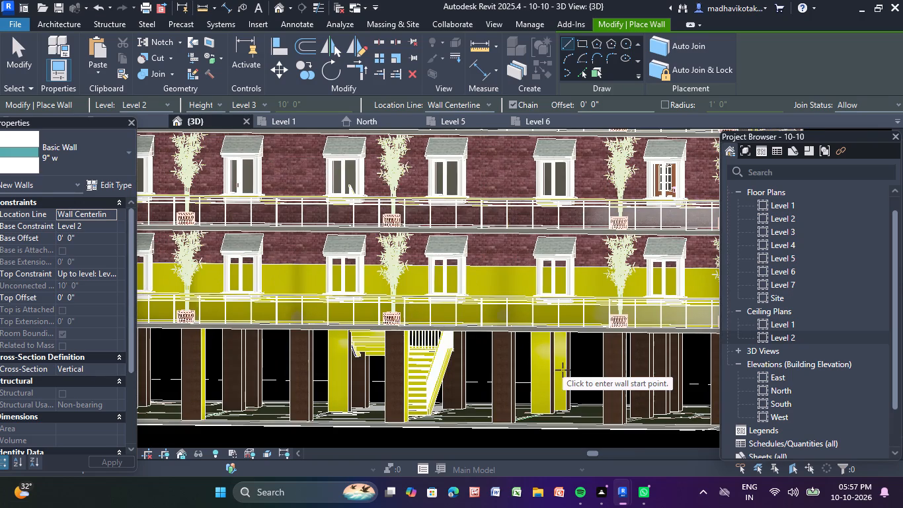
scroll(563, 370, down, 3)
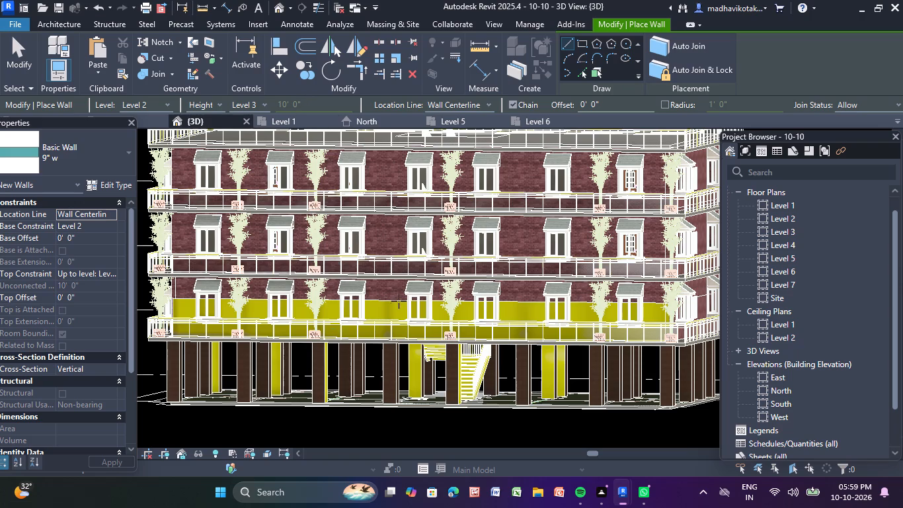
Paint the yellow ground-floor column faces with the Earth material.
click(219, 62)
click(239, 79)
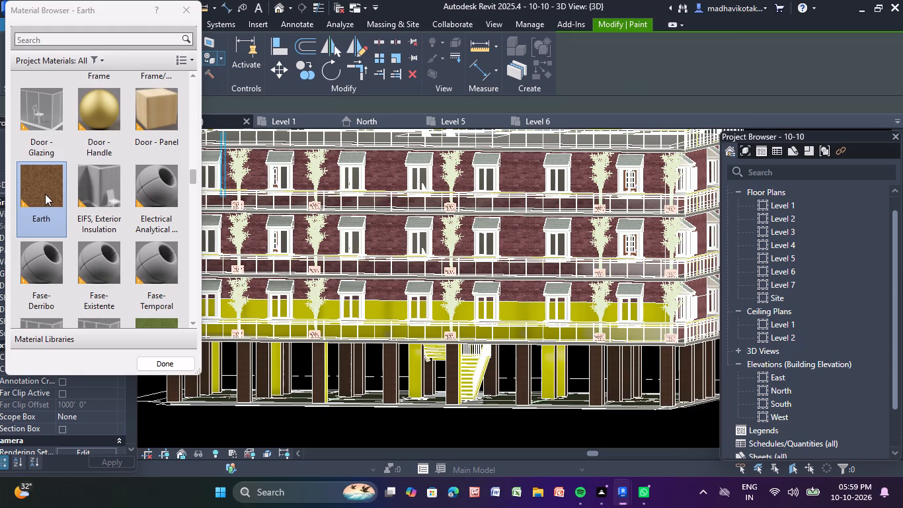
click(43, 193)
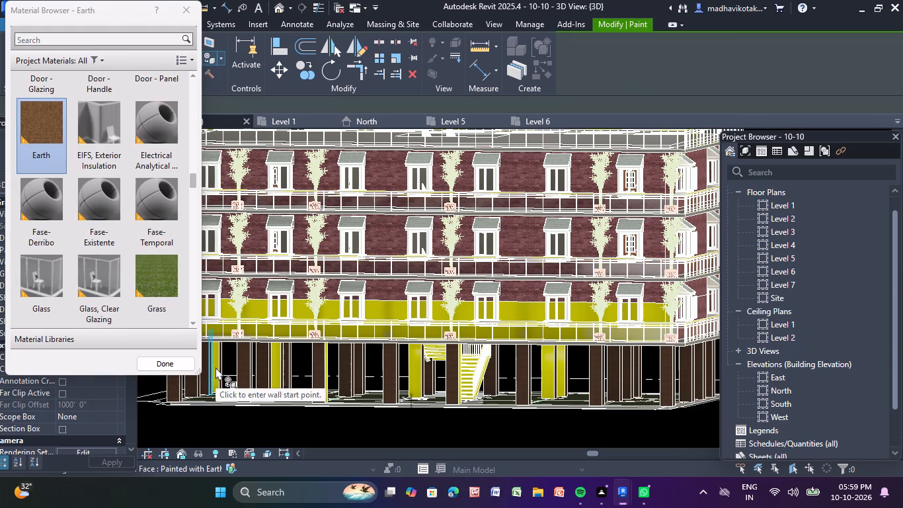
scroll(216, 367, up, 4)
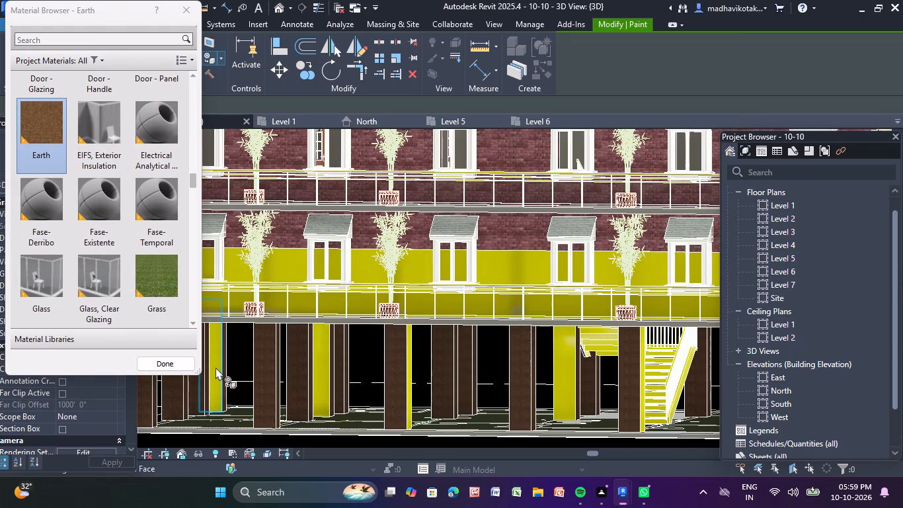
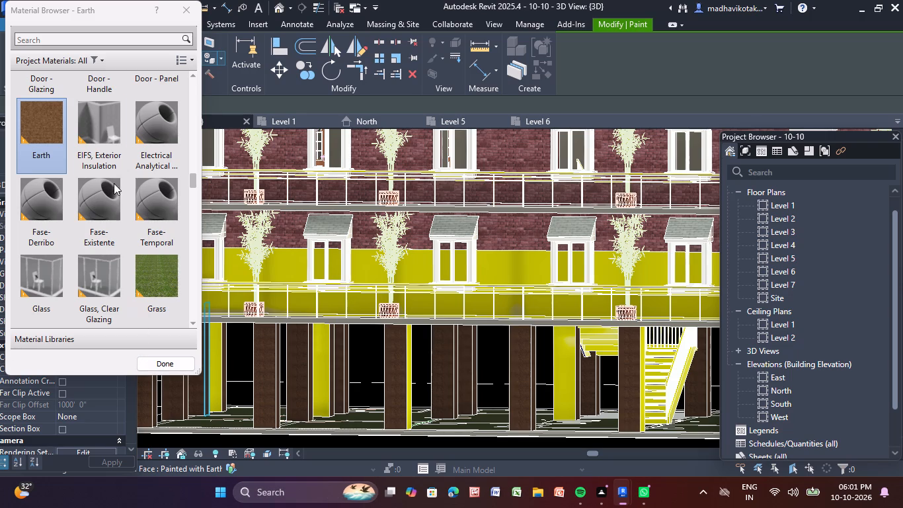
Paint the remaining yellow faces of the rear ground-floor columns away from the staircase with the Earth material.
click(52, 127)
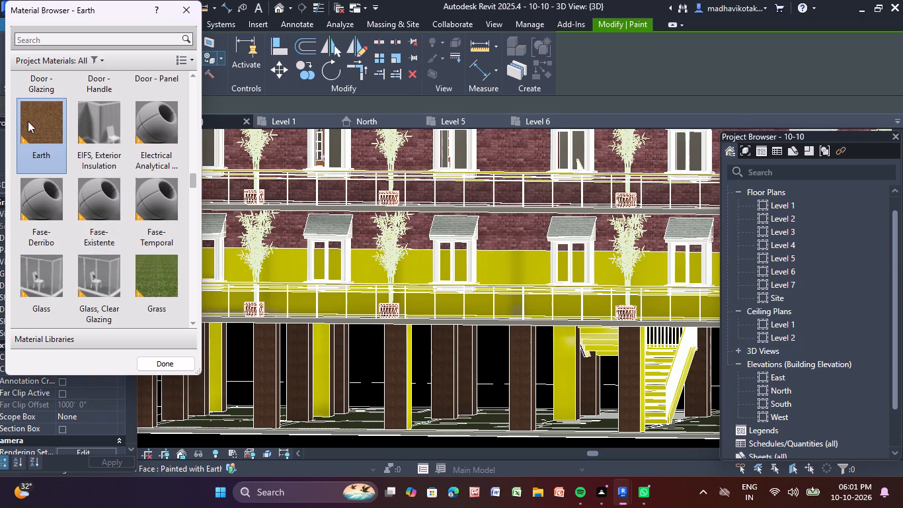
double_click(28, 121)
click(216, 380)
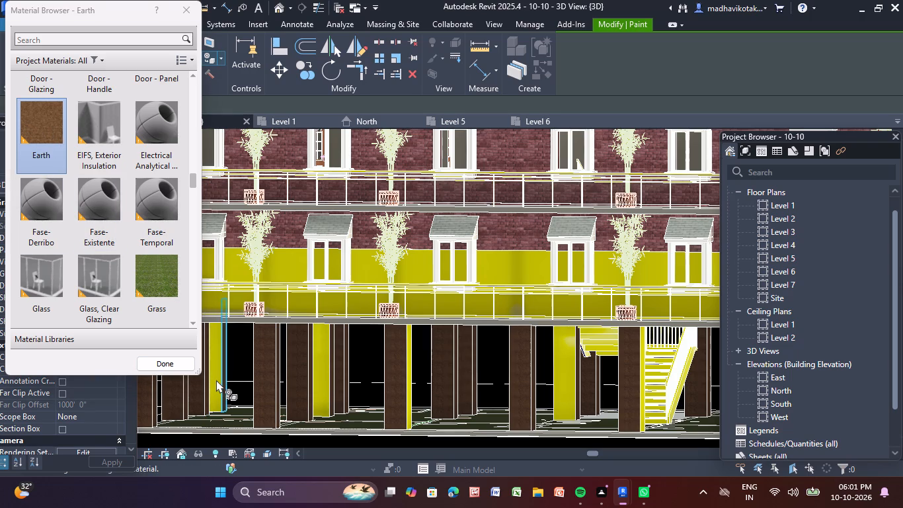
click(216, 380)
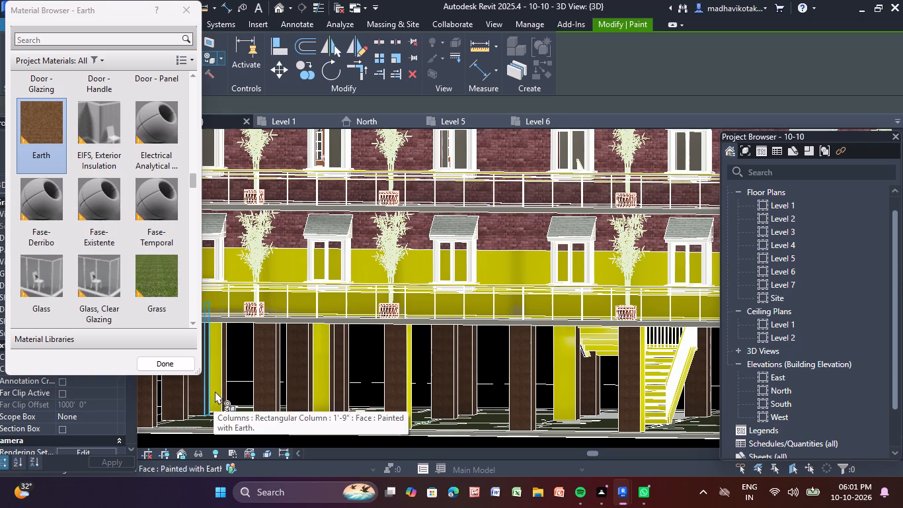
click(217, 390)
click(214, 388)
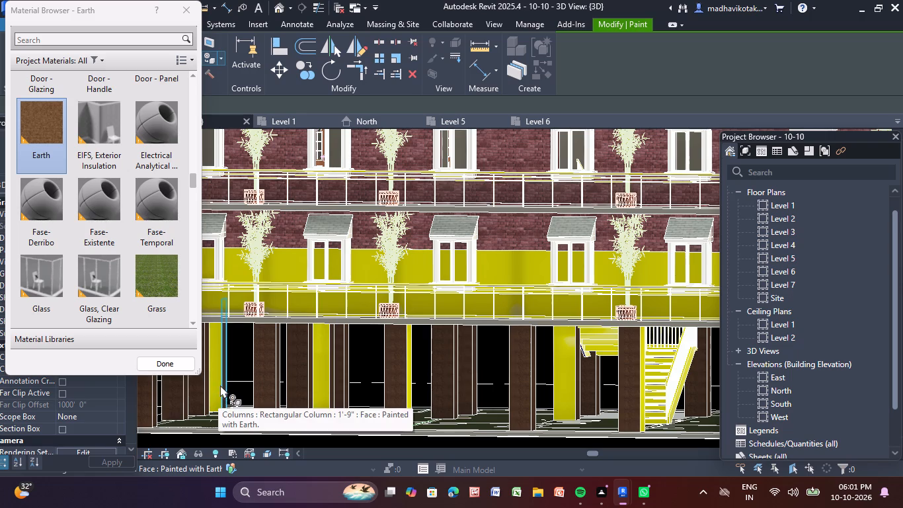
click(321, 371)
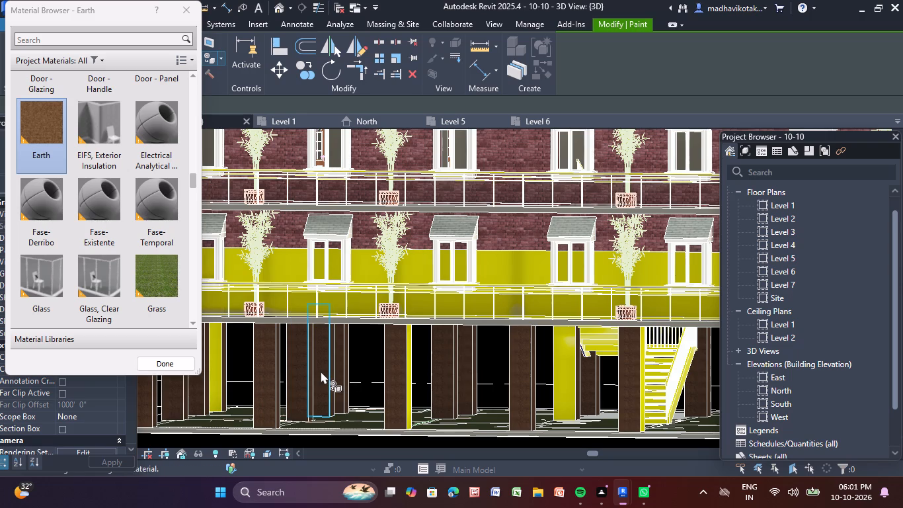
click(321, 371)
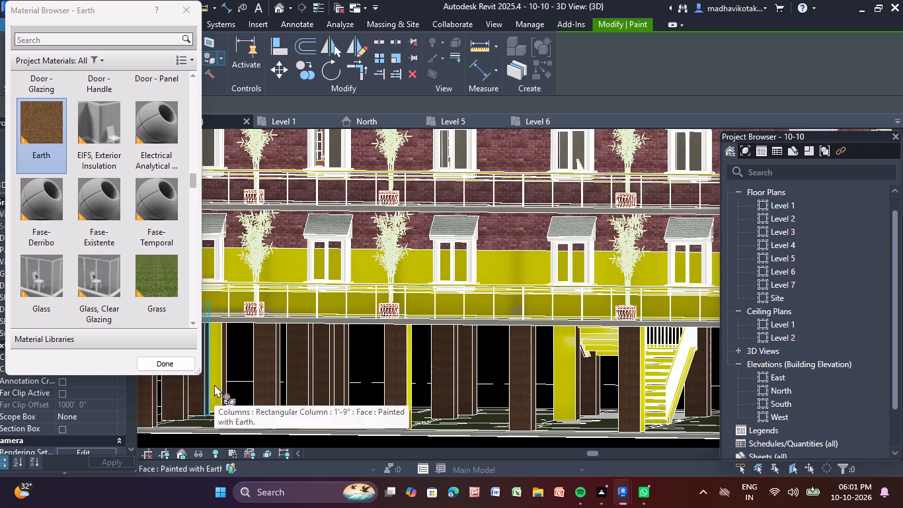
scroll(217, 382, up, 4)
click(217, 382)
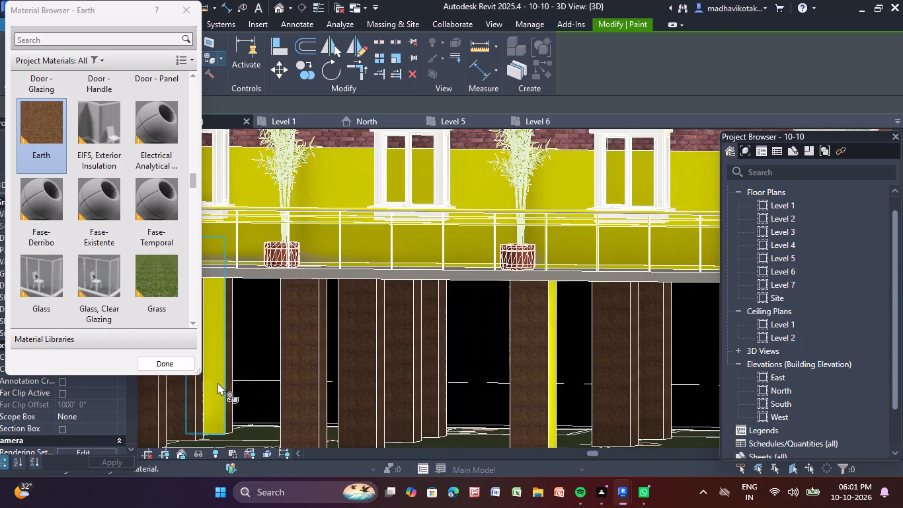
Paint the remaining yellow column faces along the front row and beside the staircase with the Earth material.
scroll(258, 378, down, 2)
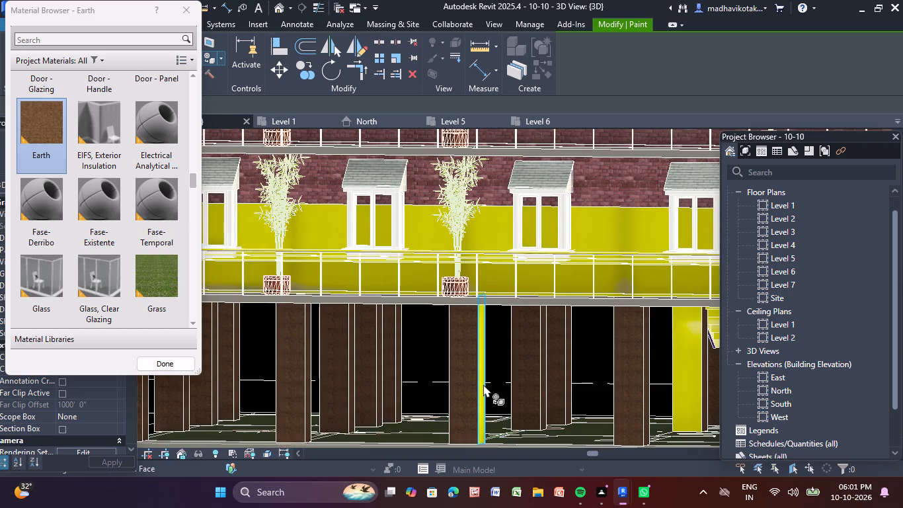
click(482, 383)
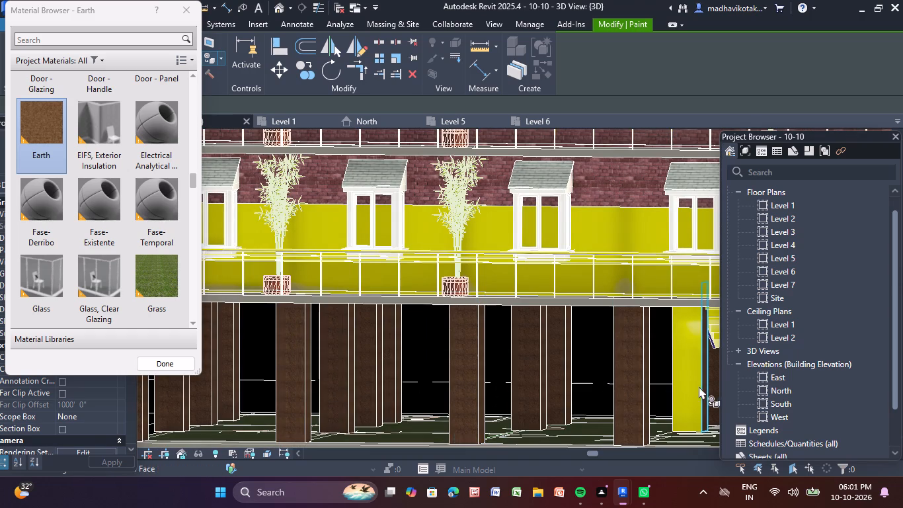
click(685, 384)
scroll(682, 388, down, 1)
middle_drag(664, 394, 662, 394)
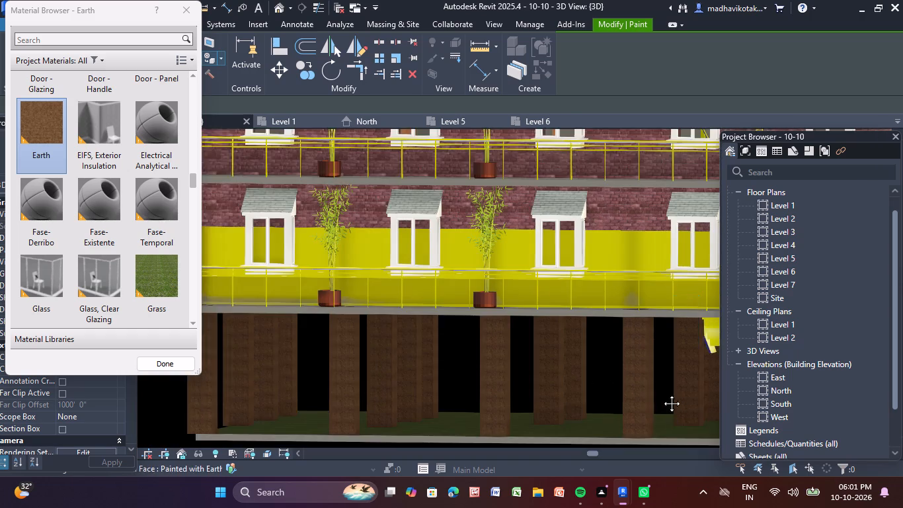
middle_drag(662, 394, 493, 350)
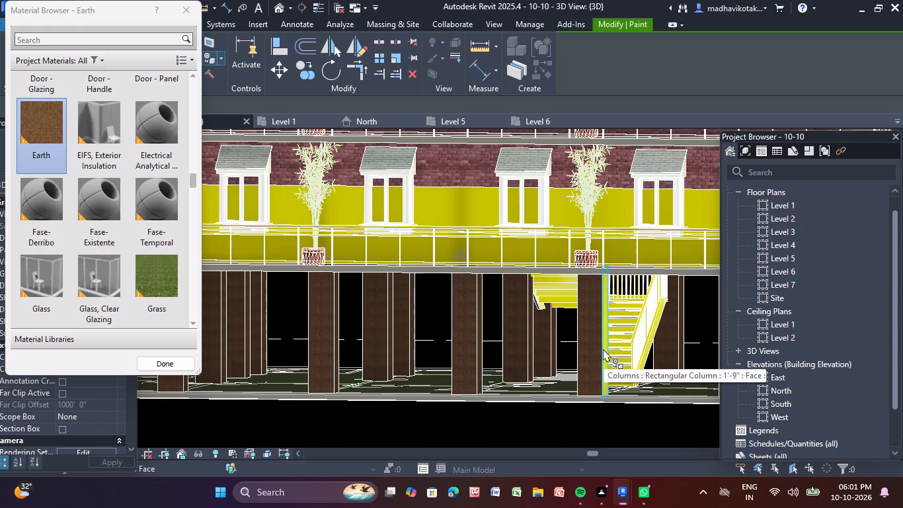
click(606, 349)
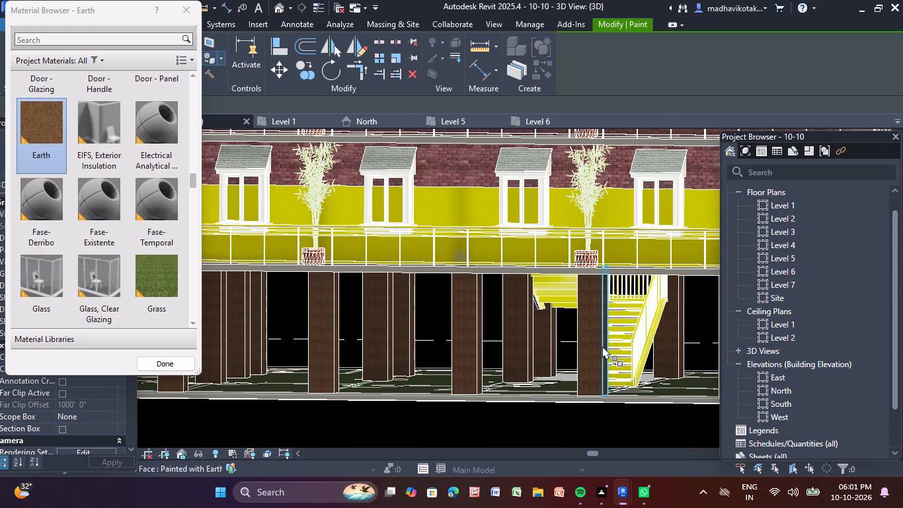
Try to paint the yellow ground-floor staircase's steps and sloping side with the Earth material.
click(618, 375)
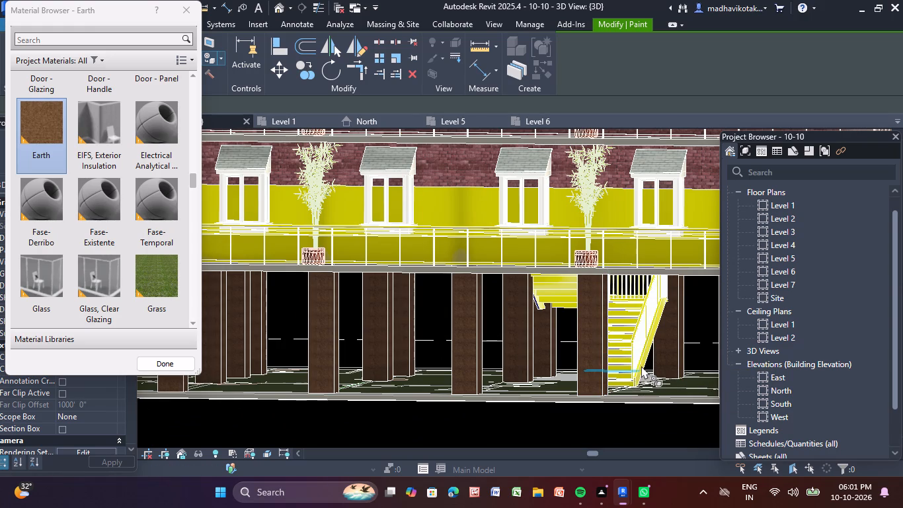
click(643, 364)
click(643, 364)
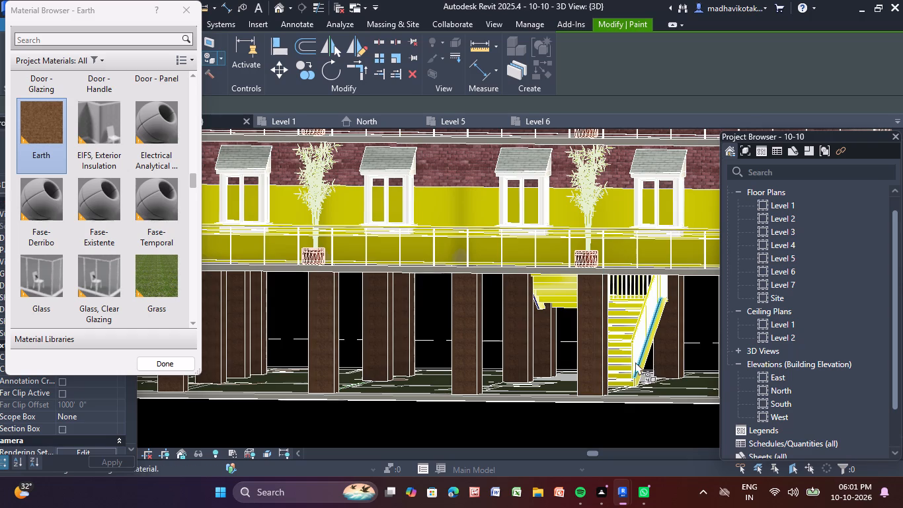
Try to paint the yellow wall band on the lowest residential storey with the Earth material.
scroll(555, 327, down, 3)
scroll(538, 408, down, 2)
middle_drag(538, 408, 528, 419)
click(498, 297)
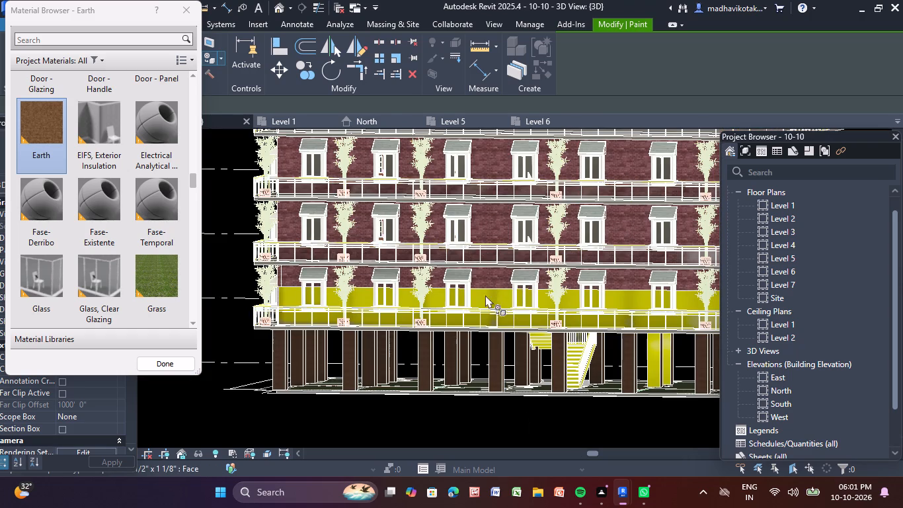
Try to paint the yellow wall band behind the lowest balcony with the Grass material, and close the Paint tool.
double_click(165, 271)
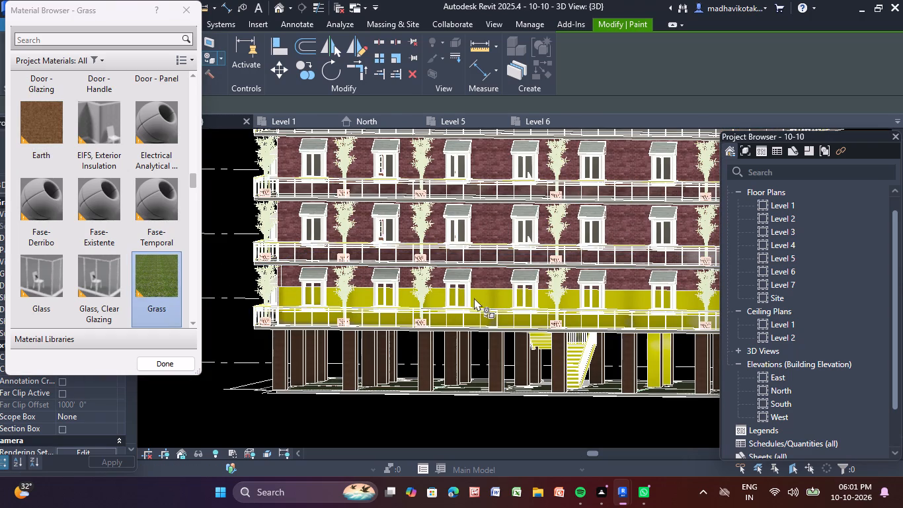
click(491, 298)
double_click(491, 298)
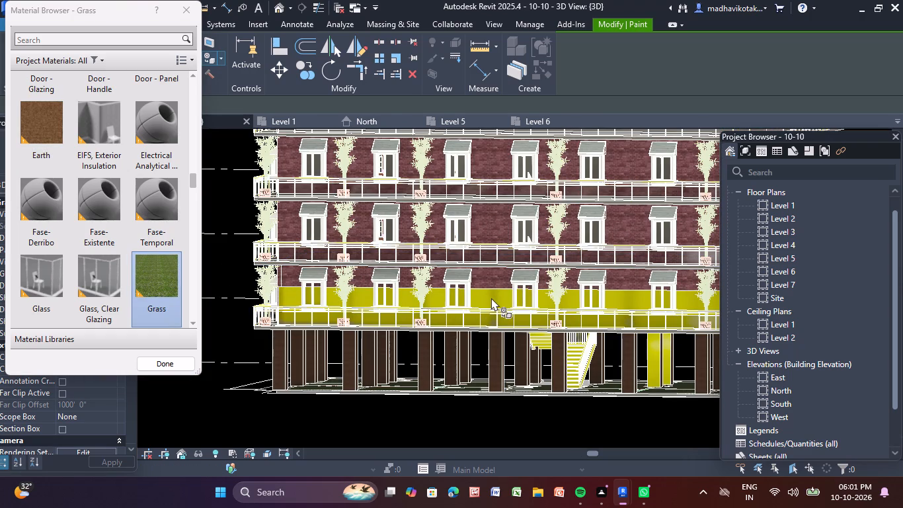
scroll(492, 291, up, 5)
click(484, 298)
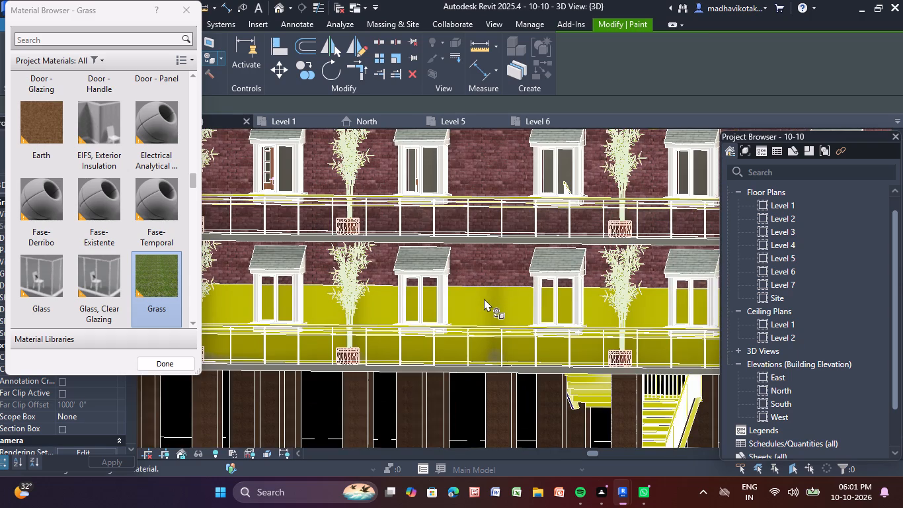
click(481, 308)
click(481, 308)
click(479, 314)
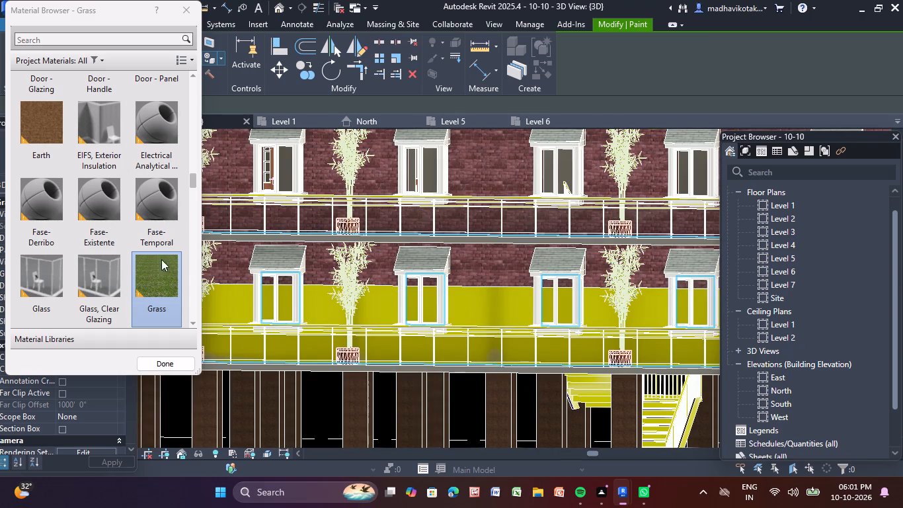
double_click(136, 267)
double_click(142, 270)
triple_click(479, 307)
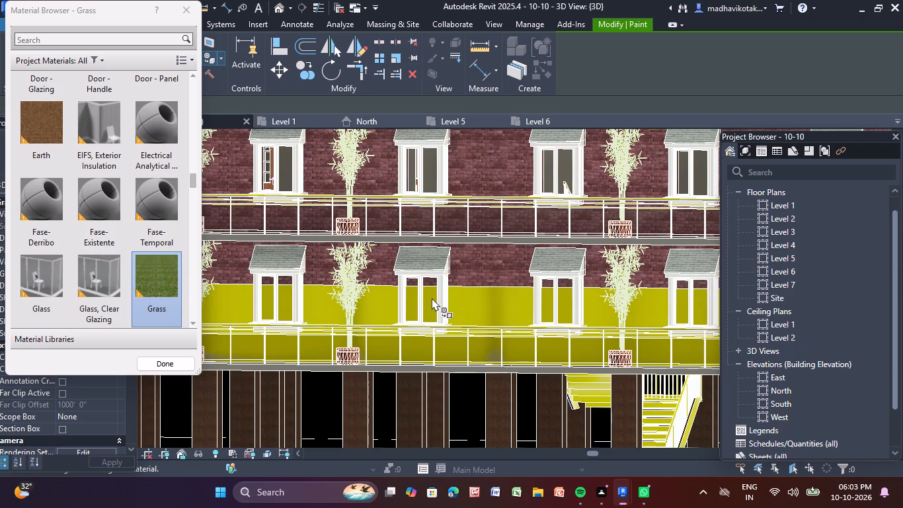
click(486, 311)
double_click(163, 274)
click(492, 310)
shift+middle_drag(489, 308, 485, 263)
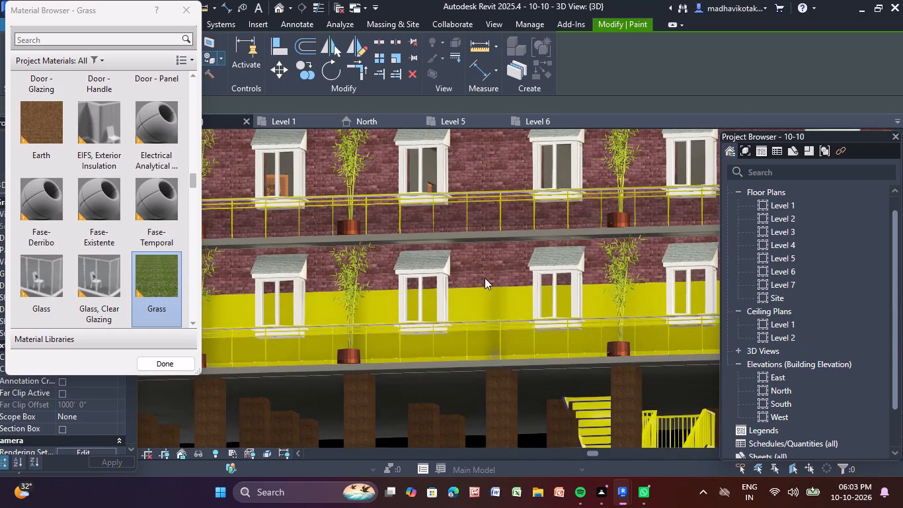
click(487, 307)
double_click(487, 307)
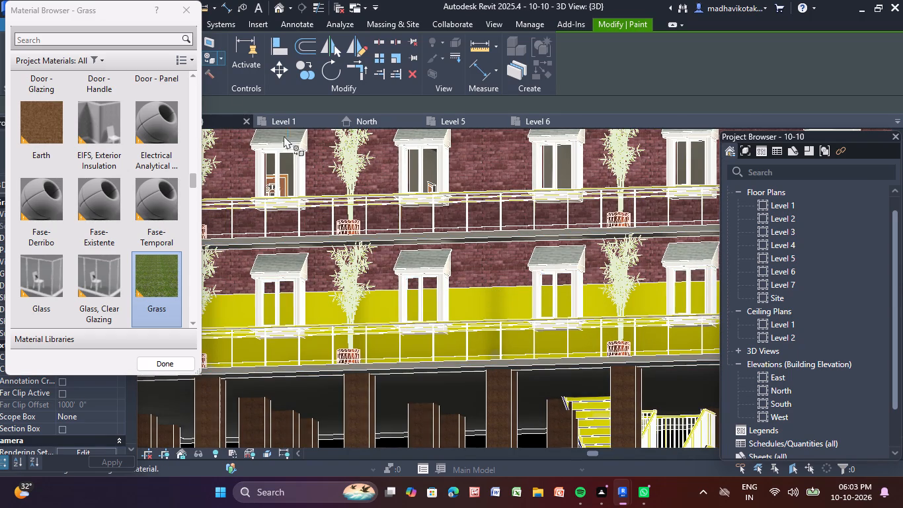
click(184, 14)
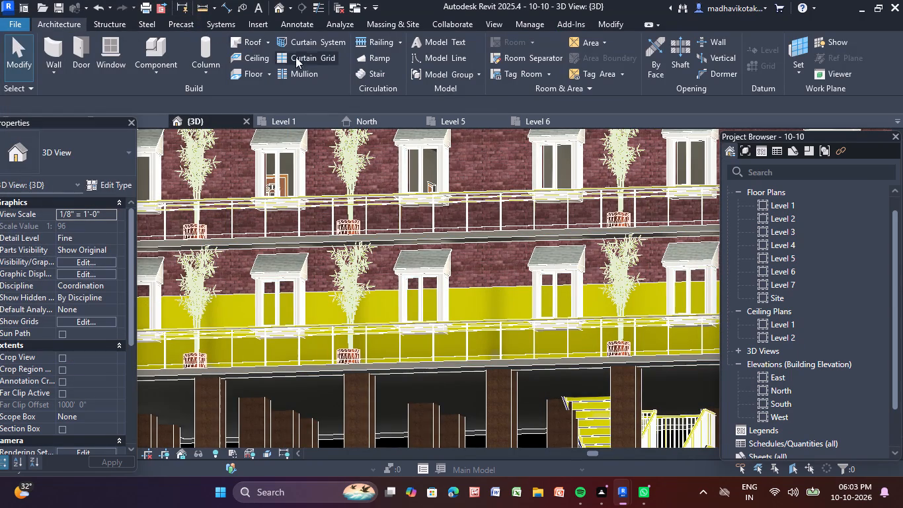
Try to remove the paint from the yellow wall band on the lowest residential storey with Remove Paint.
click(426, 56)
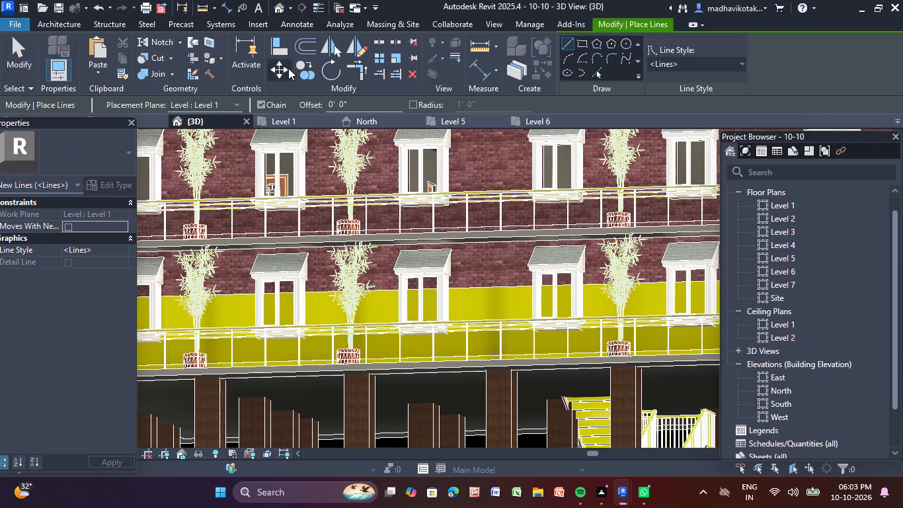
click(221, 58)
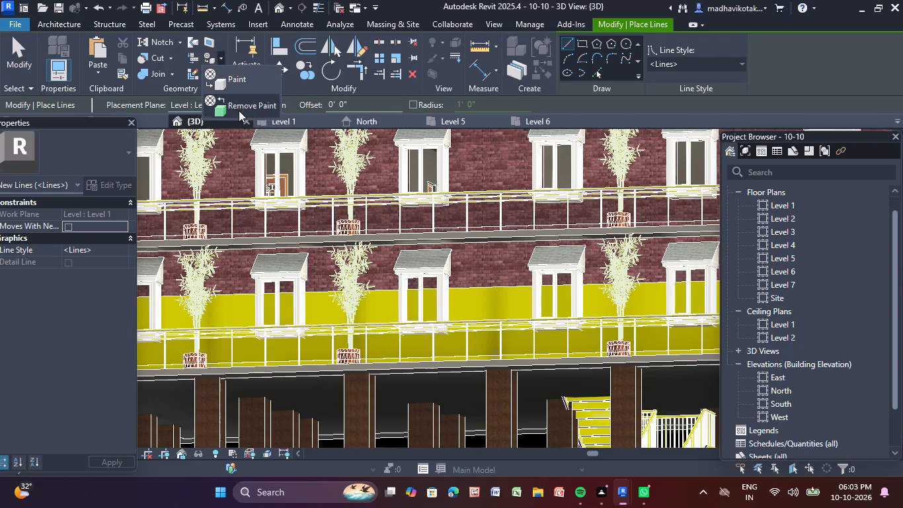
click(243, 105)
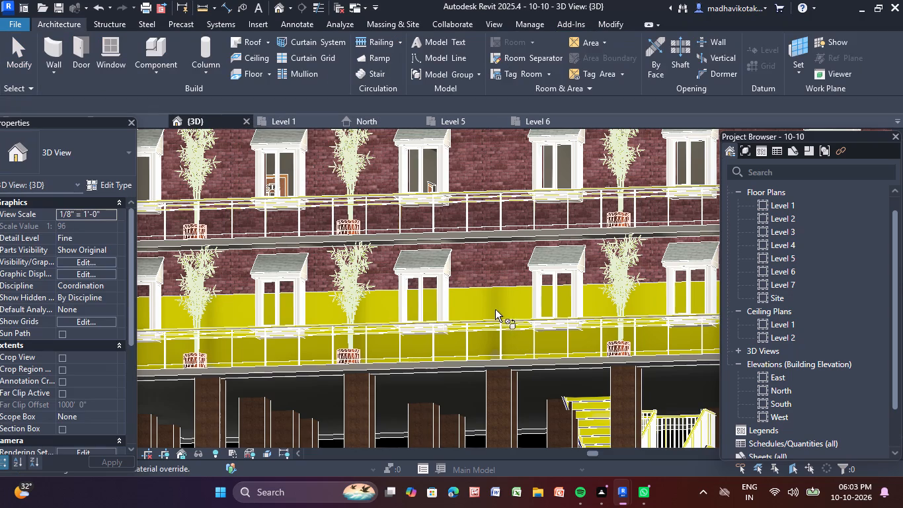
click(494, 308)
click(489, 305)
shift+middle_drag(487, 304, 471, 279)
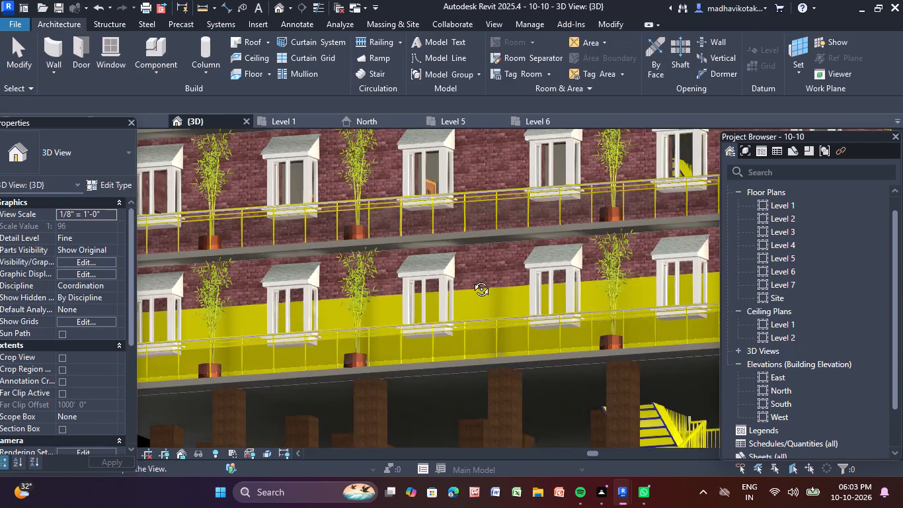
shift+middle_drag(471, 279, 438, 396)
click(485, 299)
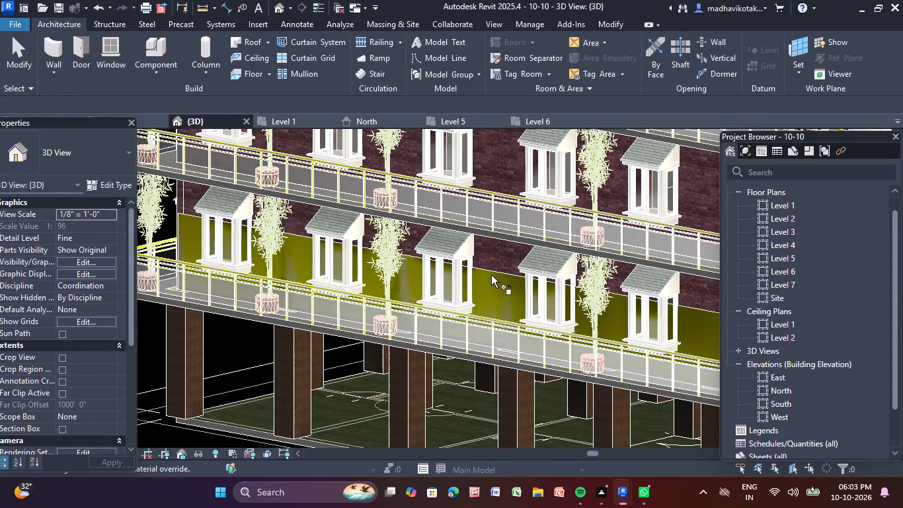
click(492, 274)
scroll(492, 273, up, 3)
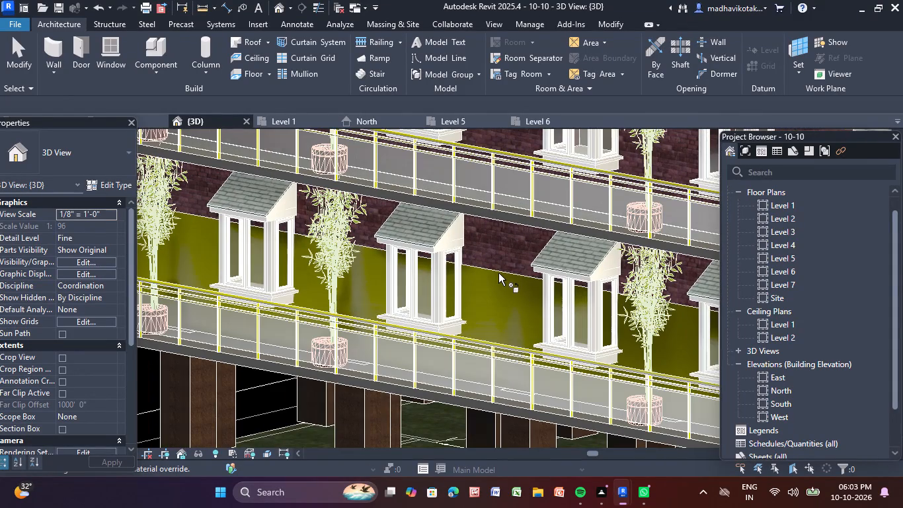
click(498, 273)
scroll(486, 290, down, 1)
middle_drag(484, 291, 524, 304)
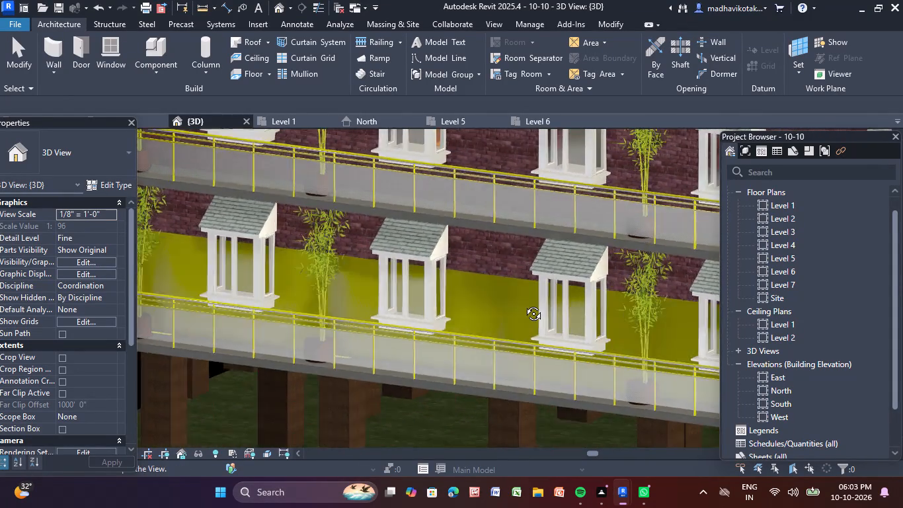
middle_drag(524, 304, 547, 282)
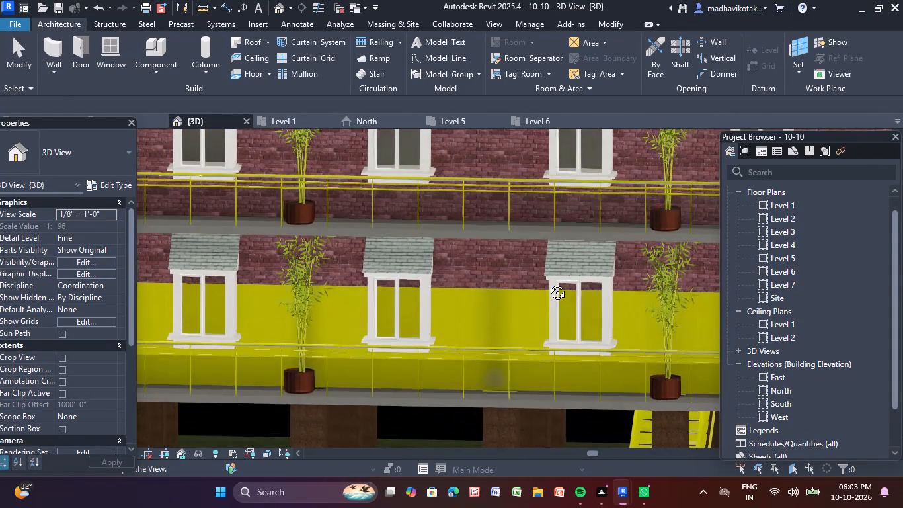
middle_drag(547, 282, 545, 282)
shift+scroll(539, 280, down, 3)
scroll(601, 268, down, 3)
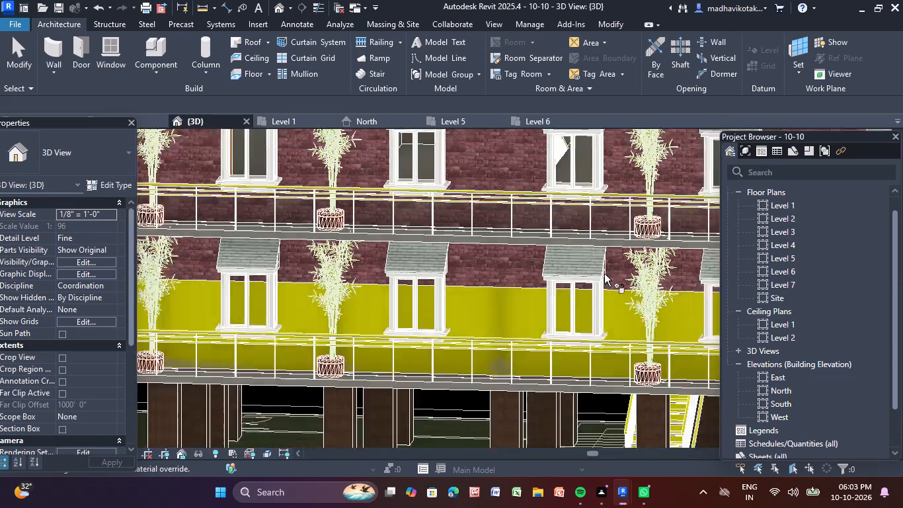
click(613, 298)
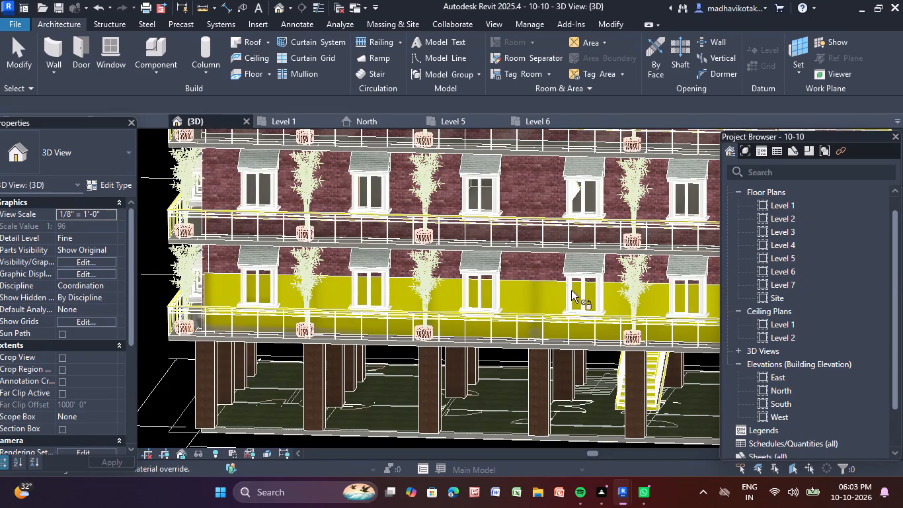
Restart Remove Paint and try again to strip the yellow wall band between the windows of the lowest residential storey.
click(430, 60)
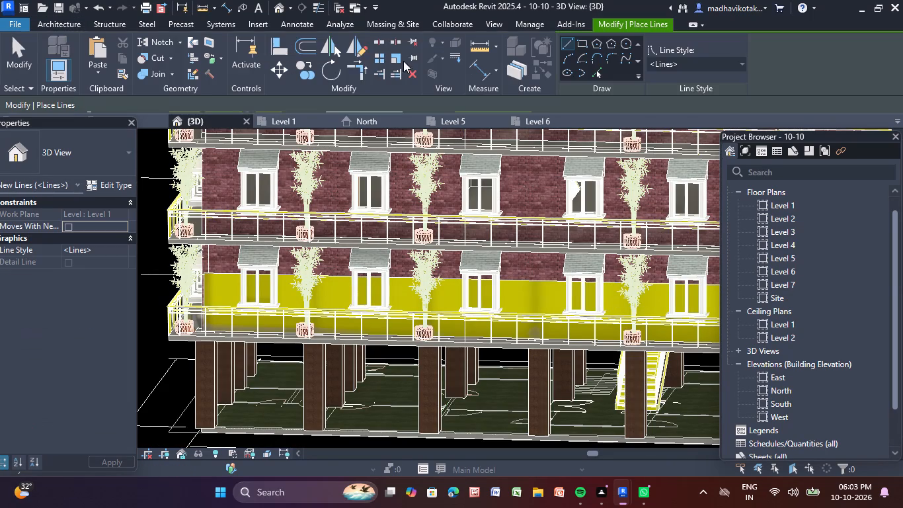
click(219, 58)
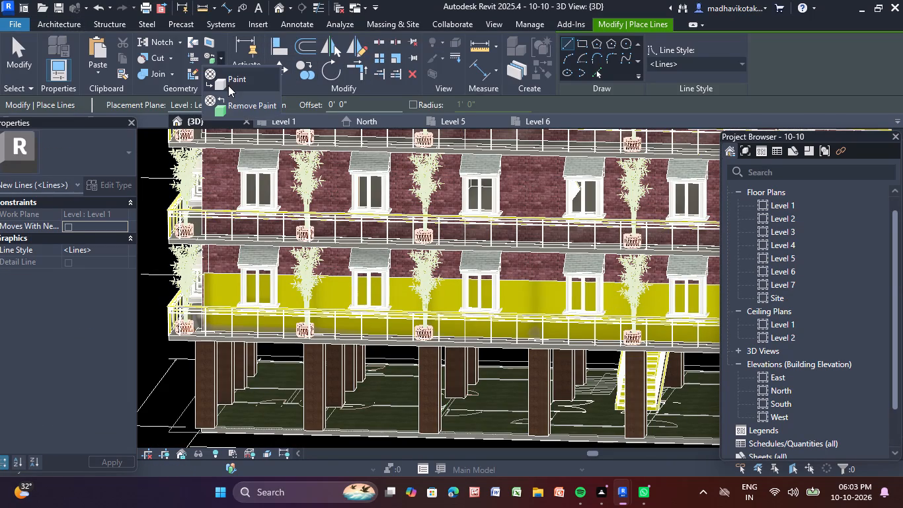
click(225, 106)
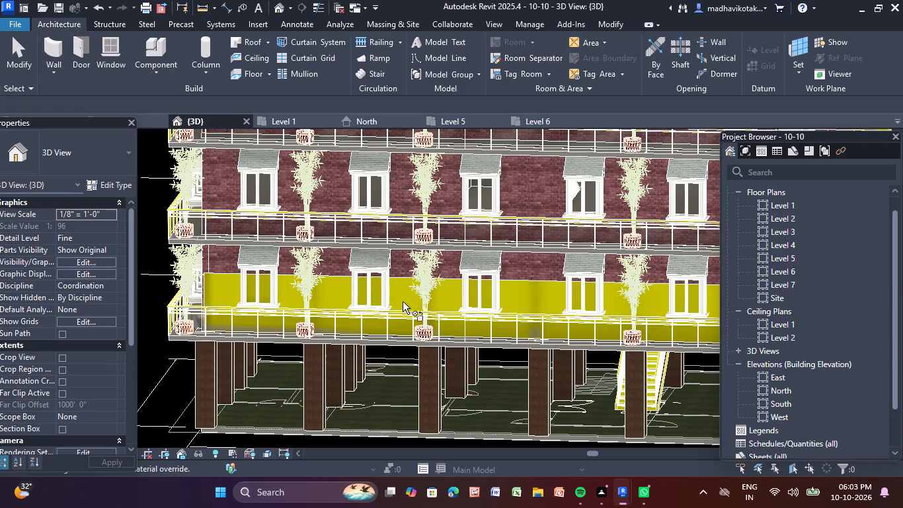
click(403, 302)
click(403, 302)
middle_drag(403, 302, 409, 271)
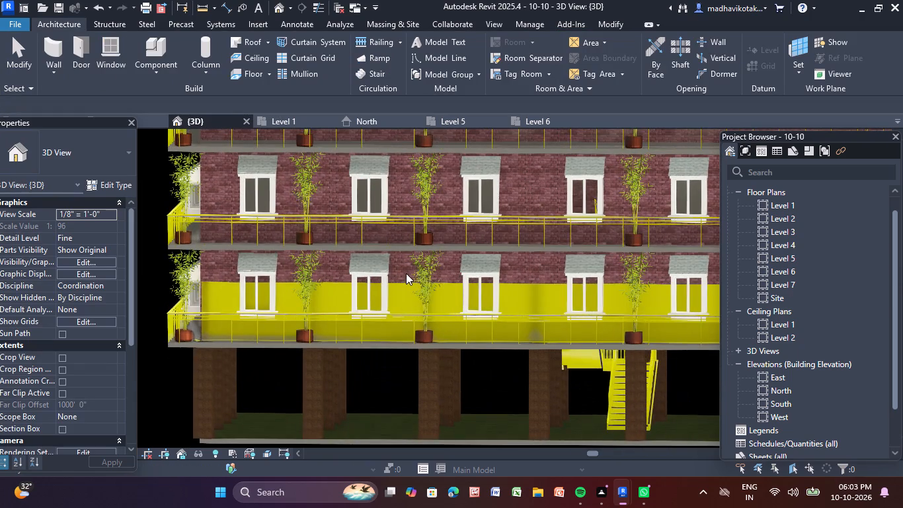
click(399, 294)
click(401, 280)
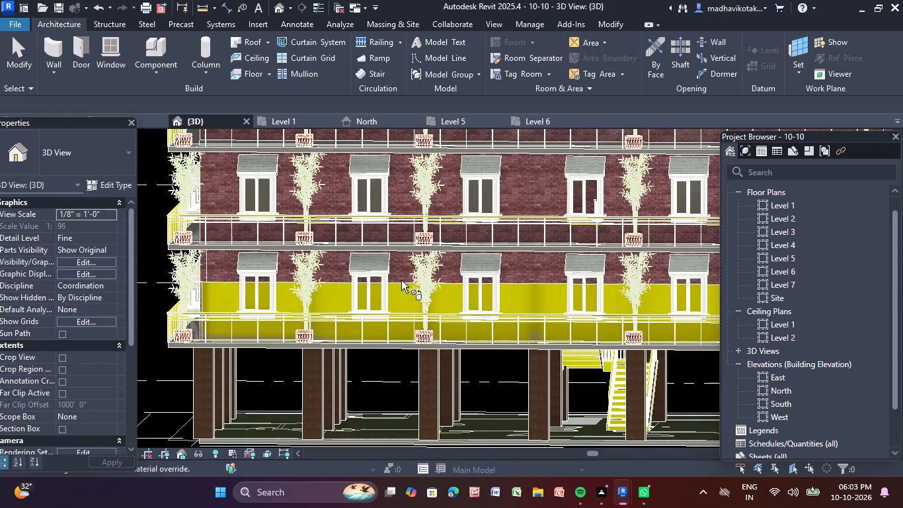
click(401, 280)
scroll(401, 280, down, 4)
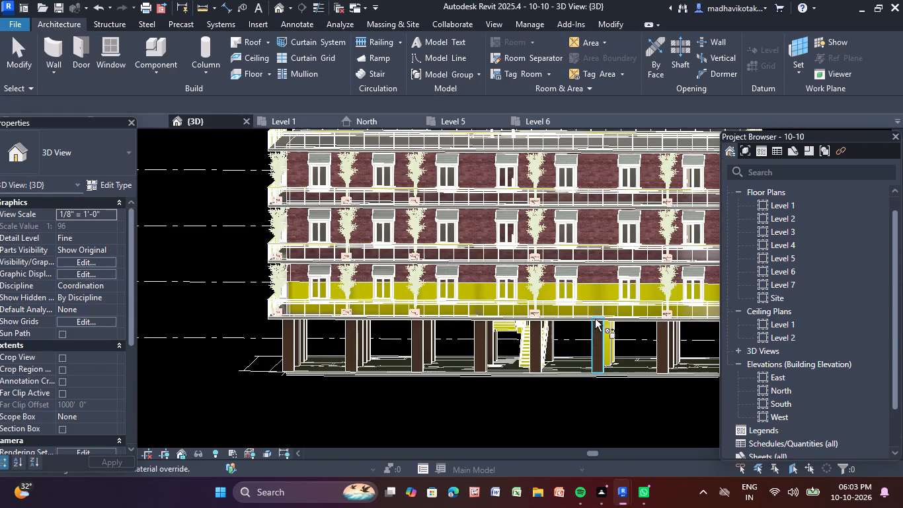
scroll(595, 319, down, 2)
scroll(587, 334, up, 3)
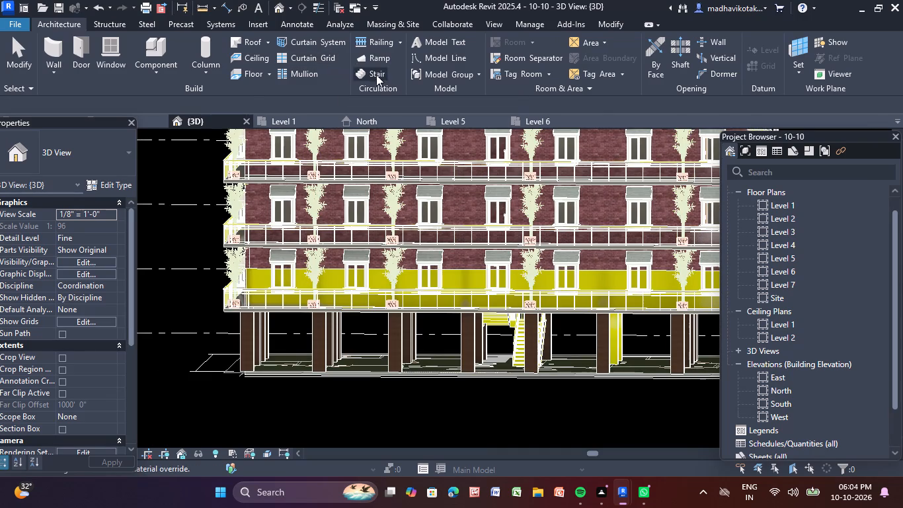
Paint the remaining yellow faces of the rear columns beyond the ground-floor staircase with the Earth material.
click(303, 59)
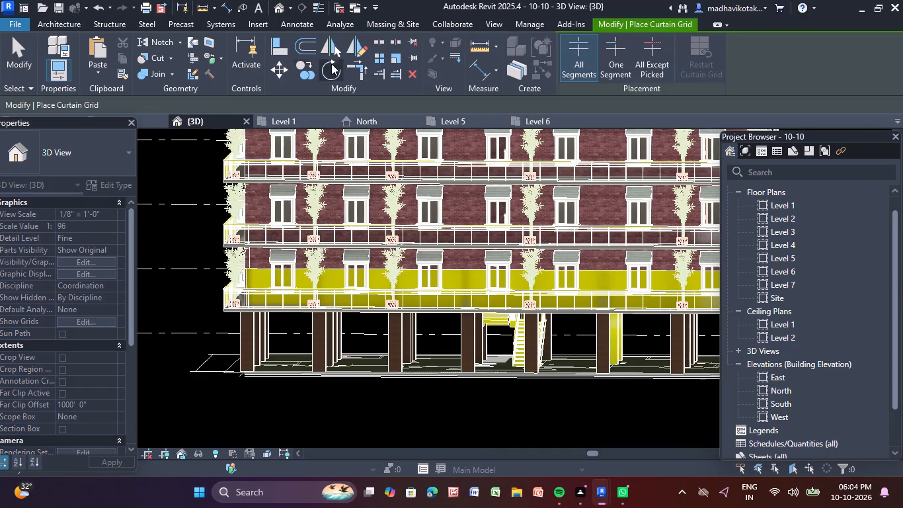
click(220, 56)
click(226, 79)
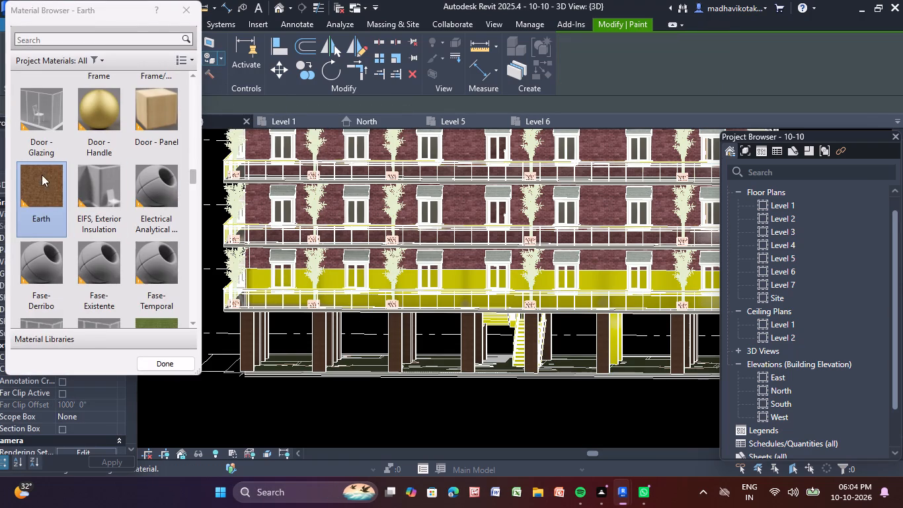
click(33, 180)
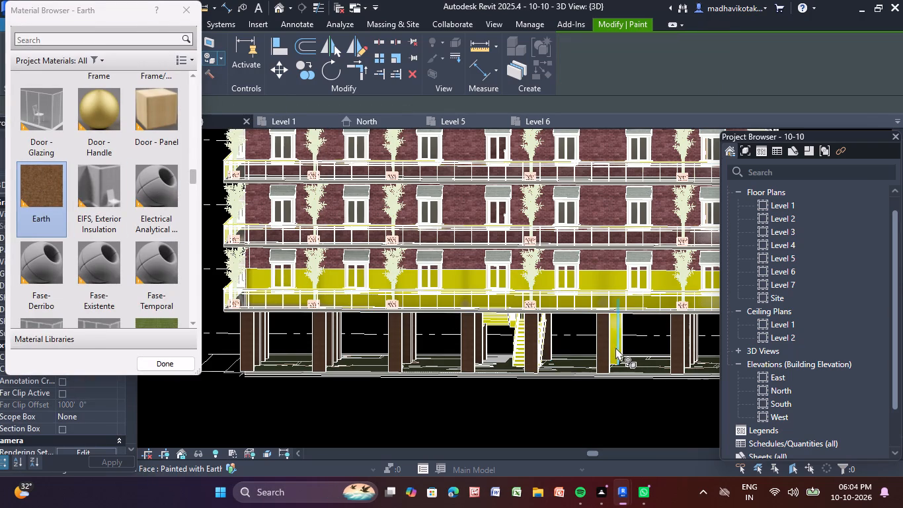
click(614, 347)
scroll(614, 347, up, 5)
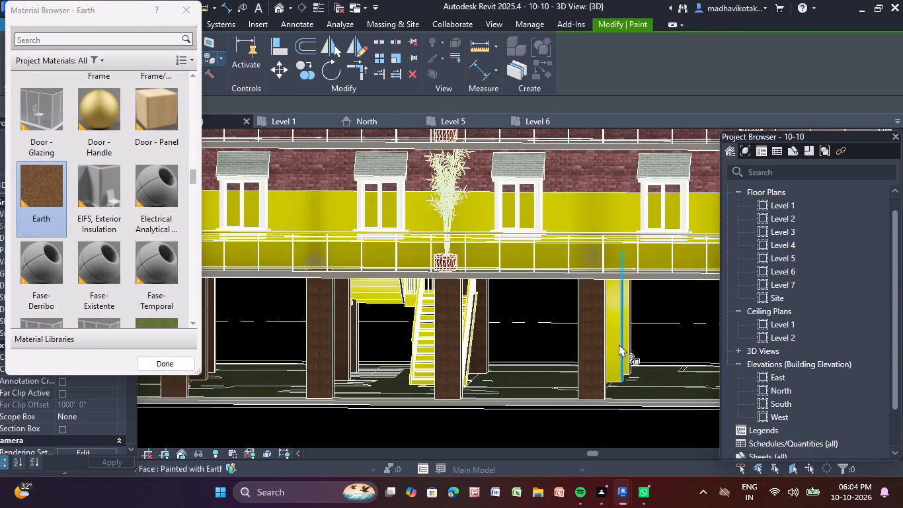
click(619, 344)
click(613, 345)
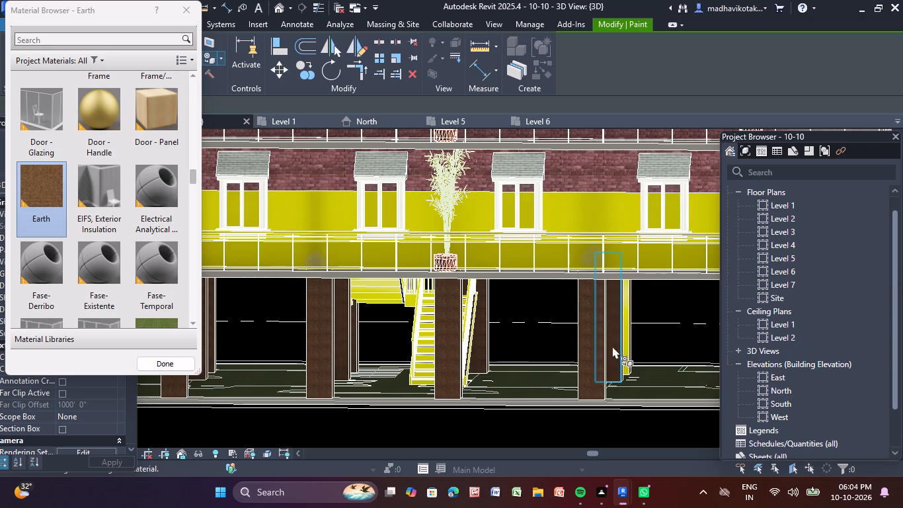
click(626, 337)
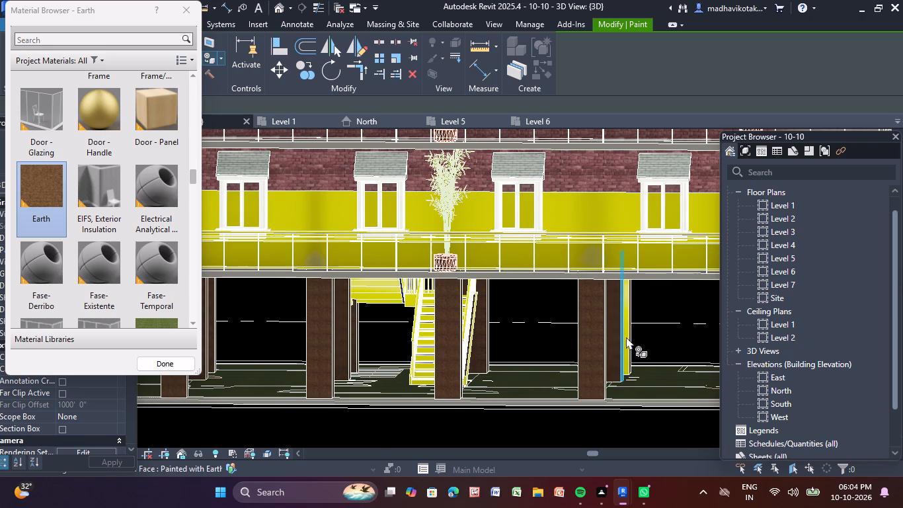
scroll(626, 337, up, 6)
click(627, 336)
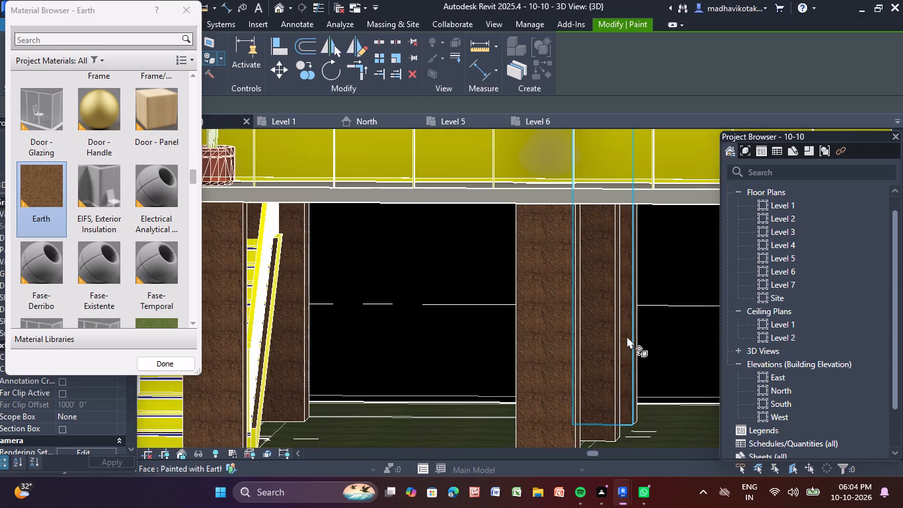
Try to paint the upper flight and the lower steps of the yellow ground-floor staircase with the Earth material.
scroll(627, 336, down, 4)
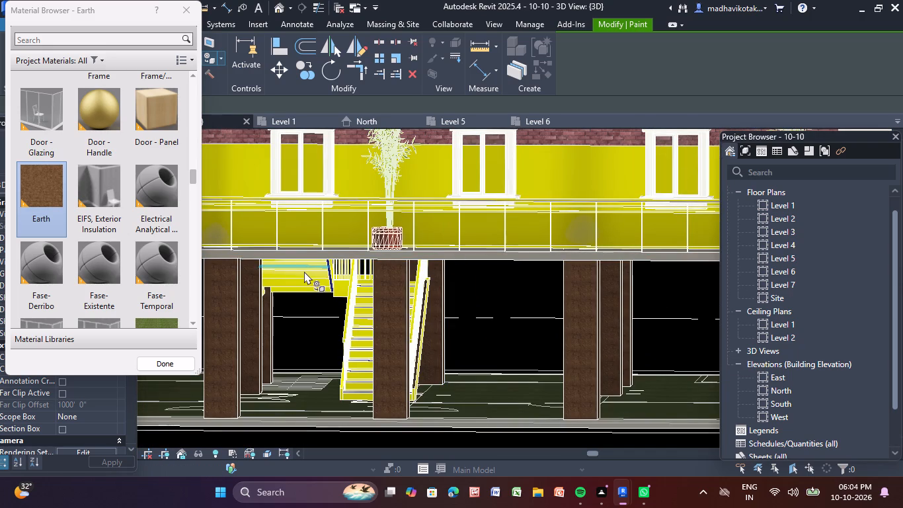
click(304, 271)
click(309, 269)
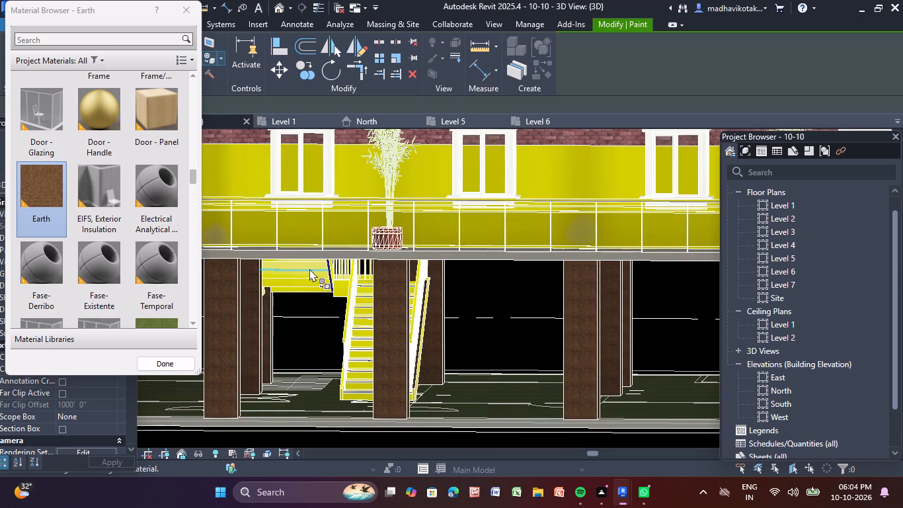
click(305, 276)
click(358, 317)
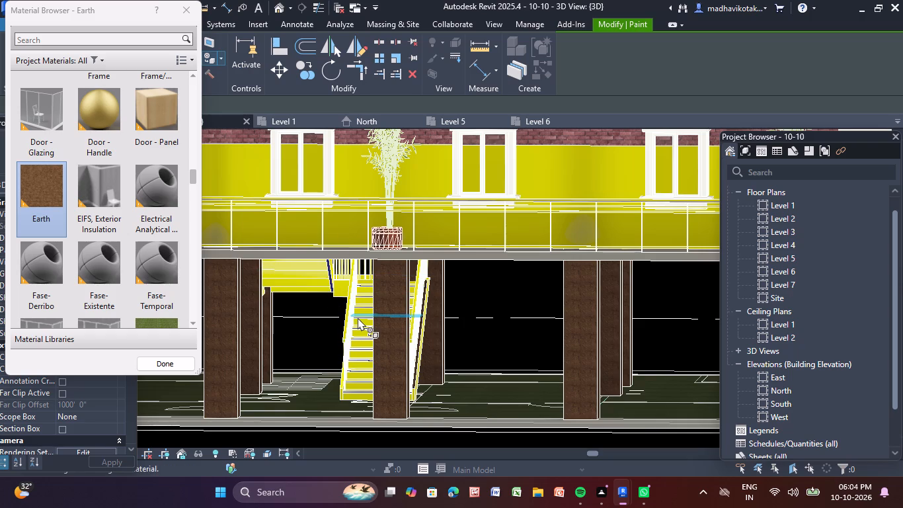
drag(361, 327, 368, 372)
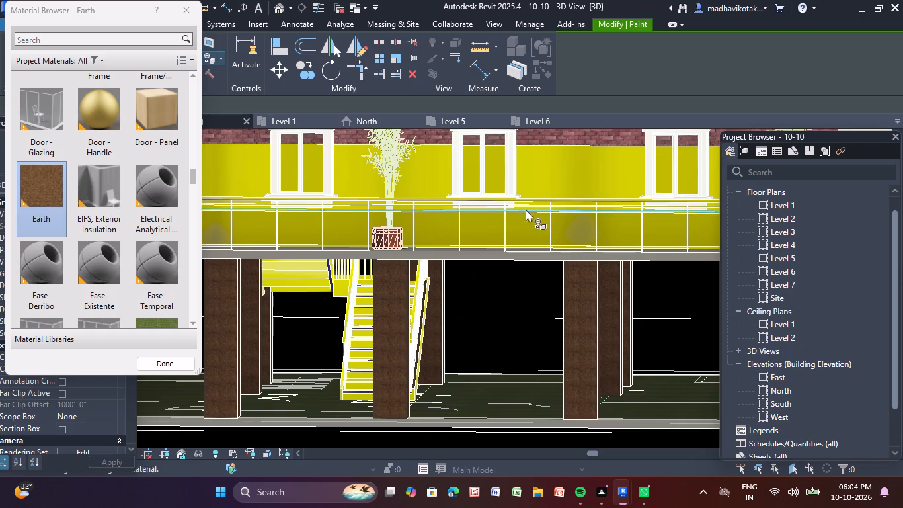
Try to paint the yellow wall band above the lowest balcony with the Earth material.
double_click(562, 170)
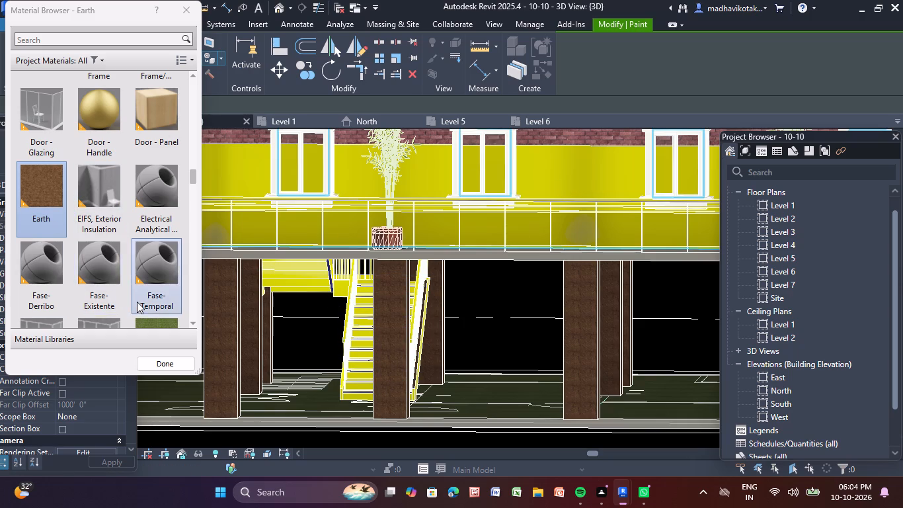
Paint the top residential storey's balcony floor with the Grass material at the building corner.
scroll(137, 302, down, 1)
double_click(153, 110)
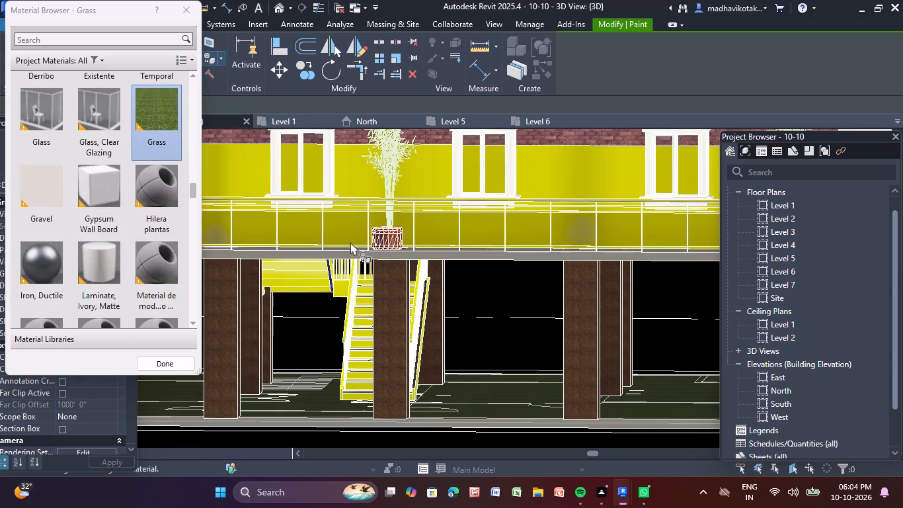
scroll(491, 209, up, 5)
scroll(526, 178, down, 10)
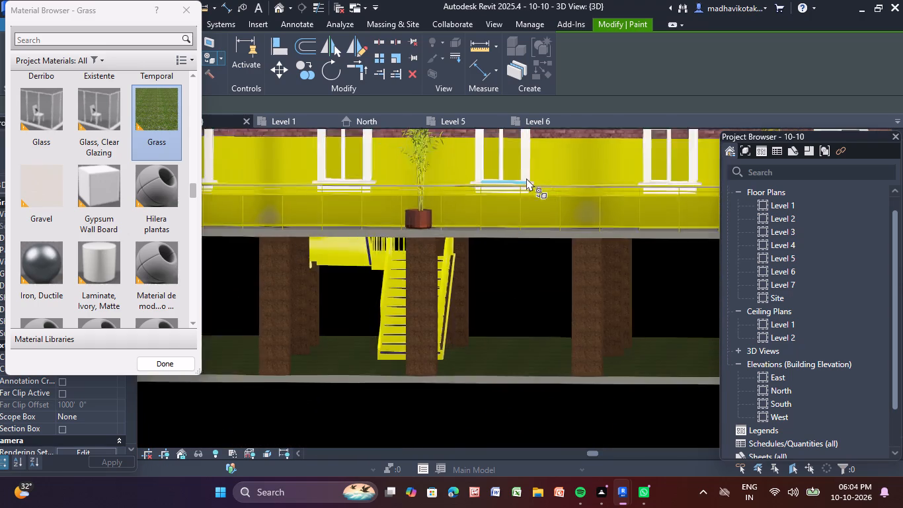
scroll(526, 178, down, 5)
middle_drag(498, 232, 436, 374)
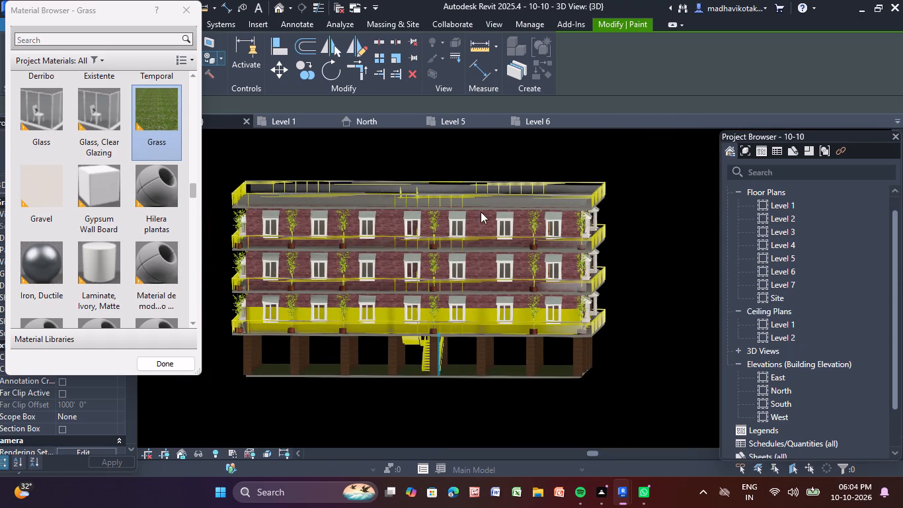
scroll(467, 233, up, 6)
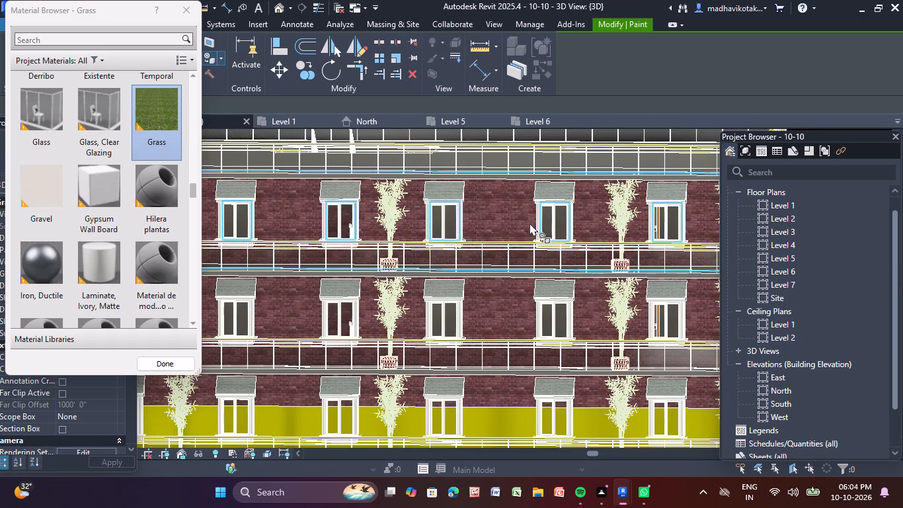
shift+middle_drag(530, 223, 393, 328)
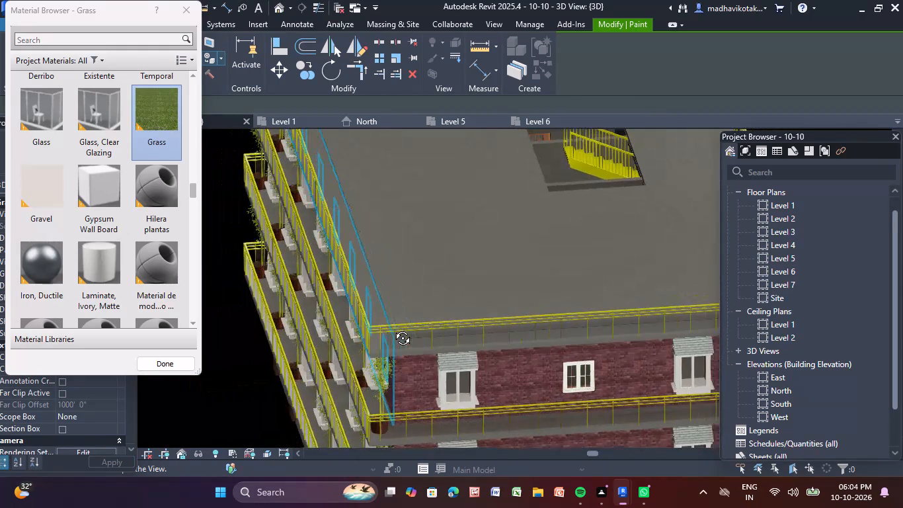
shift+middle_drag(393, 328, 393, 329)
scroll(376, 401, up, 5)
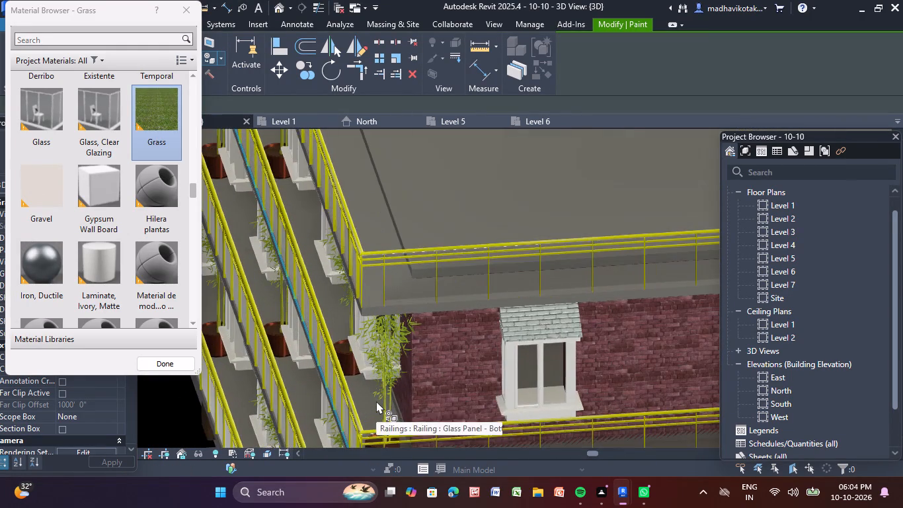
click(370, 403)
click(364, 405)
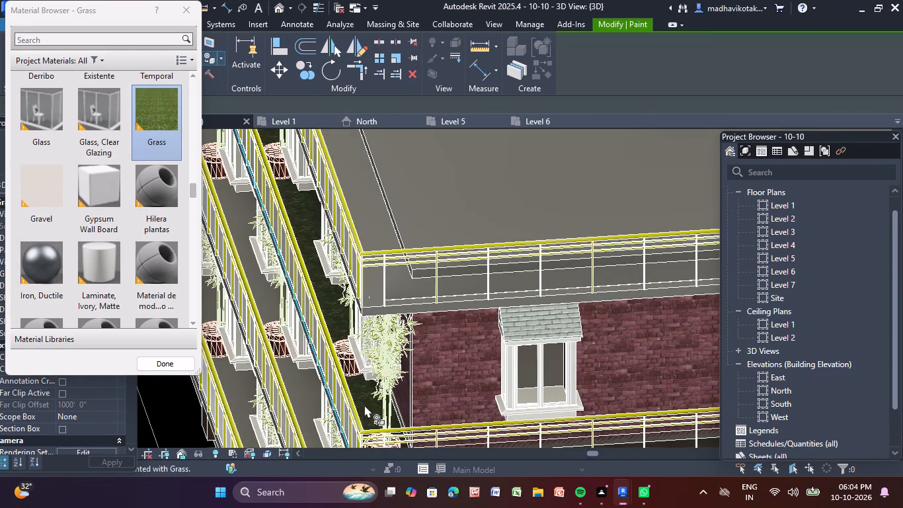
Paint the middle residential storey's balcony floor with the Grass material.
middle_drag(456, 380, 476, 253)
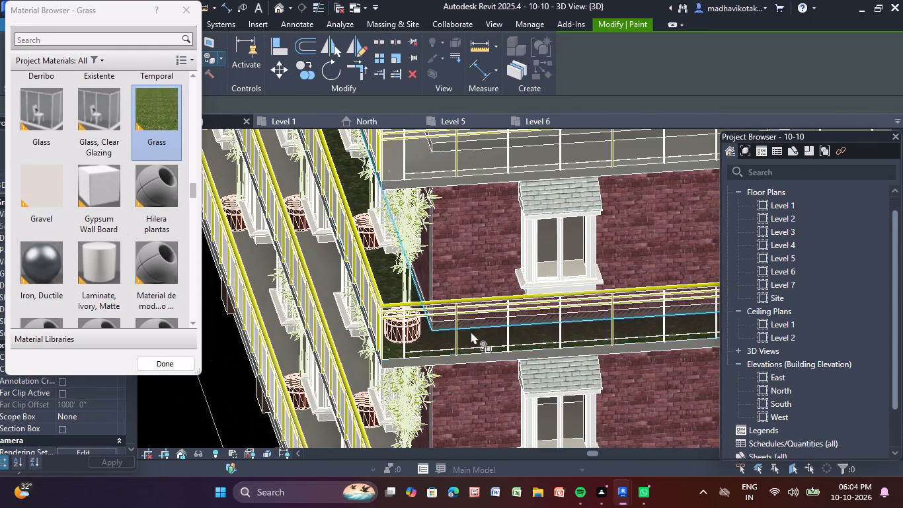
middle_drag(371, 426, 344, 261)
click(360, 306)
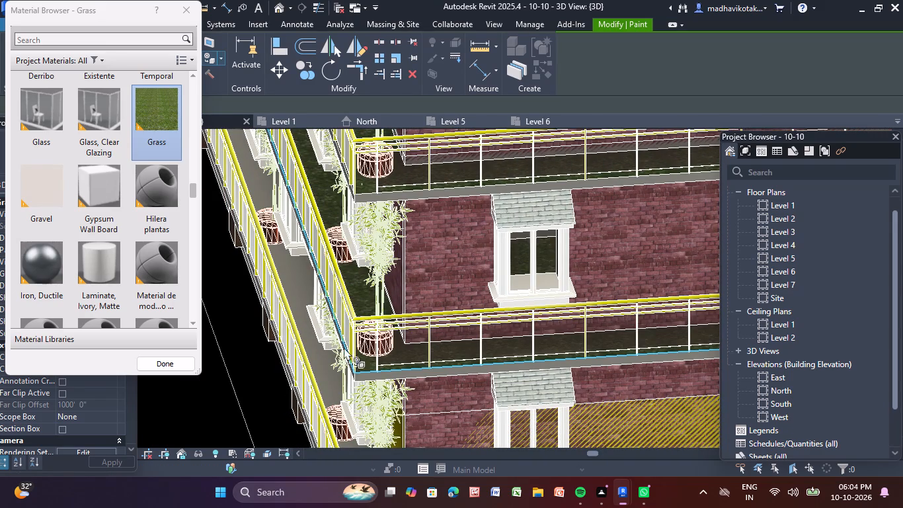
Try to paint the lowest residential storey's balcony floor near the building corner with the Grass material.
click(326, 379)
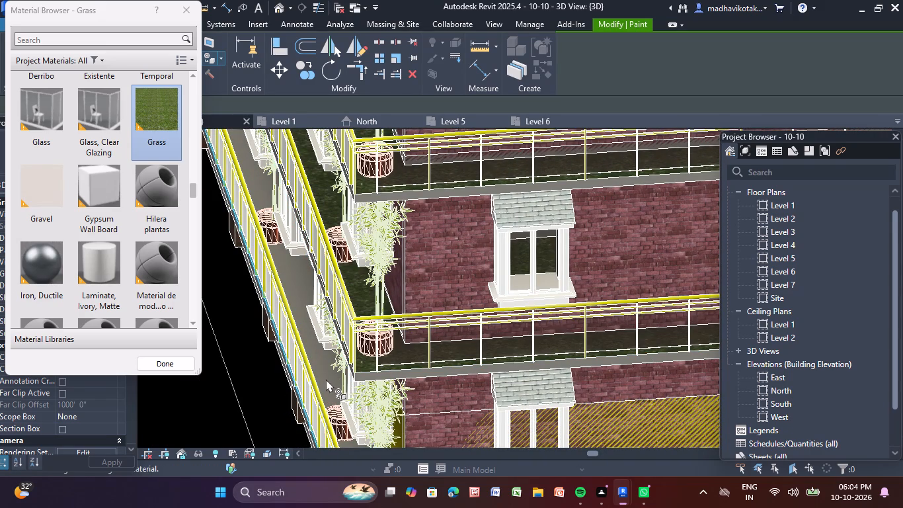
middle_click(326, 379)
double_click(325, 378)
click(324, 378)
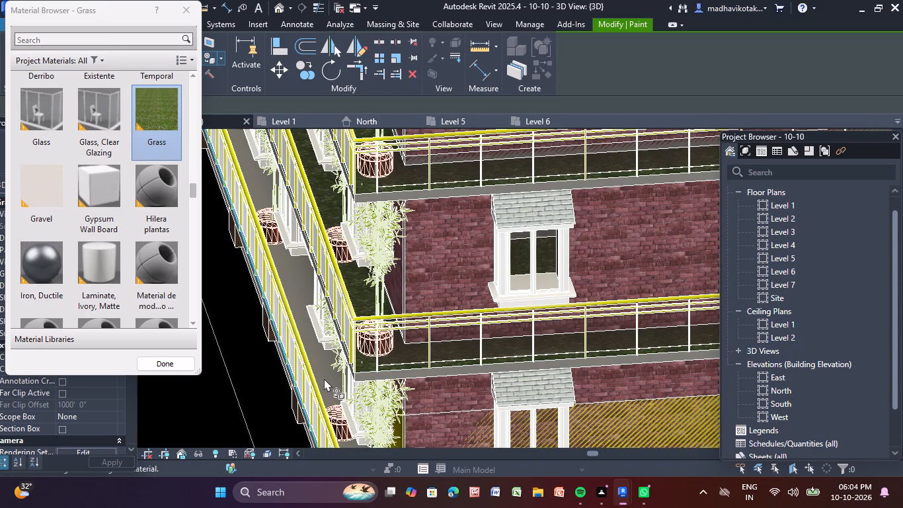
click(324, 378)
double_click(157, 112)
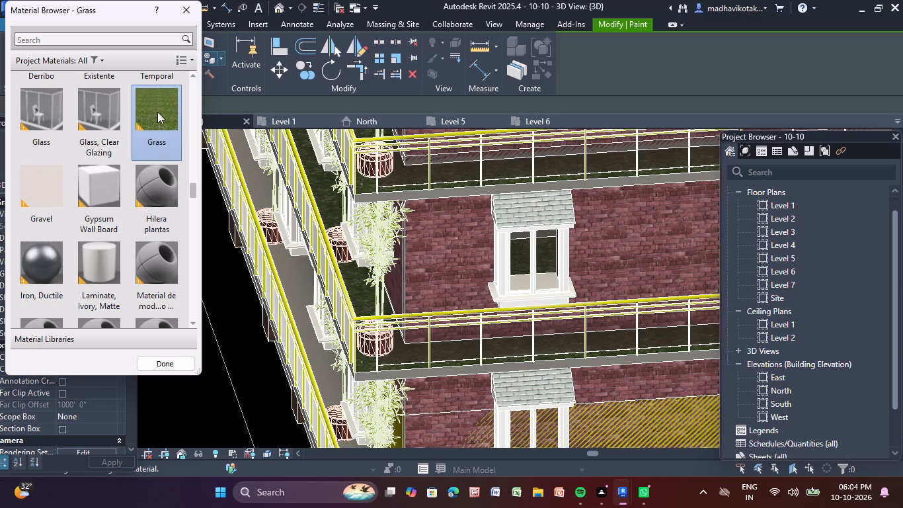
click(323, 372)
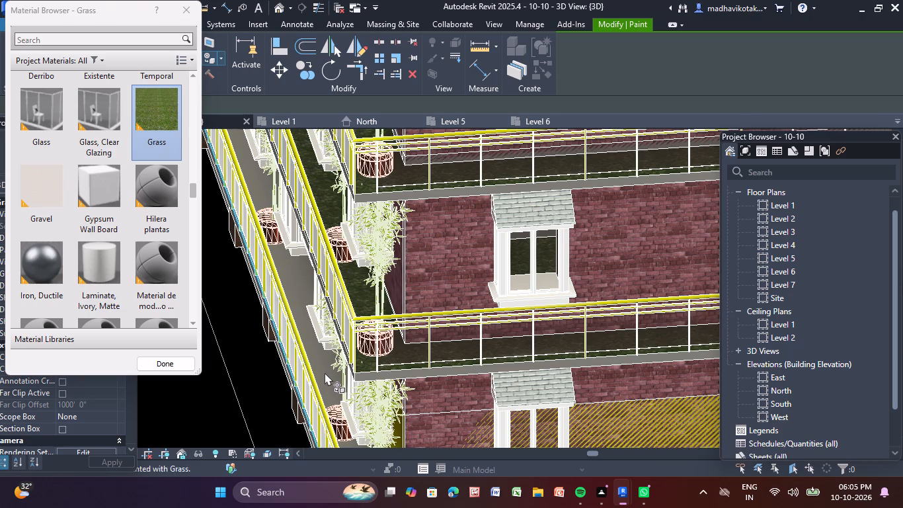
double_click(325, 372)
Retry painting the lowest balcony's floor with the Grass material from a closer view beside the corner bamboo planter.
middle_drag(325, 372, 321, 210)
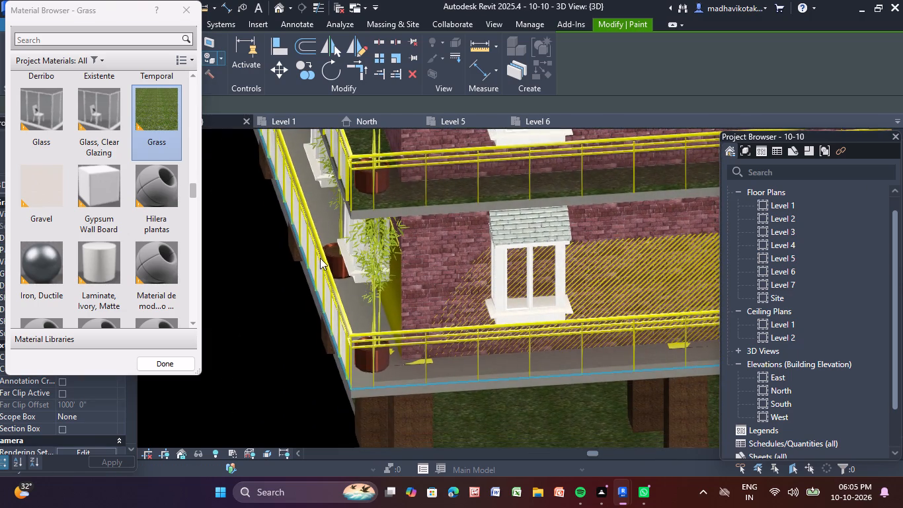
click(362, 314)
triple_click(361, 317)
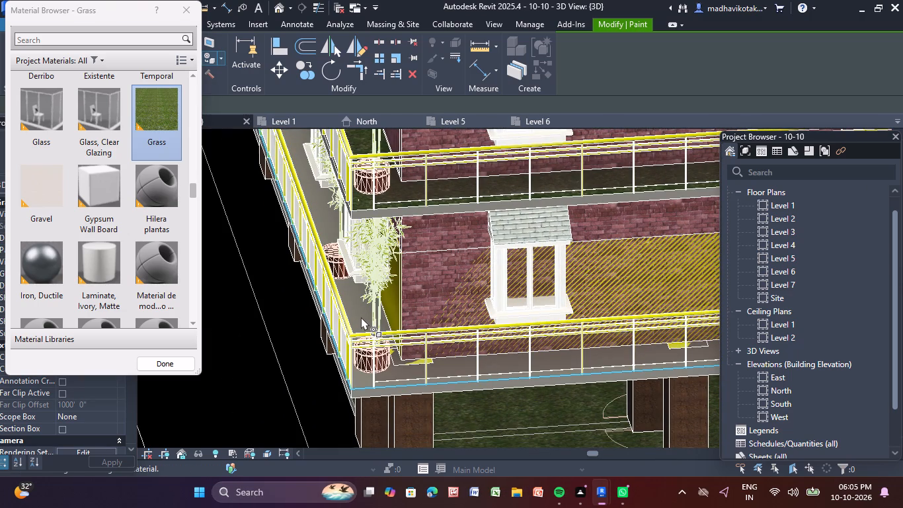
click(361, 317)
scroll(370, 322, up, 4)
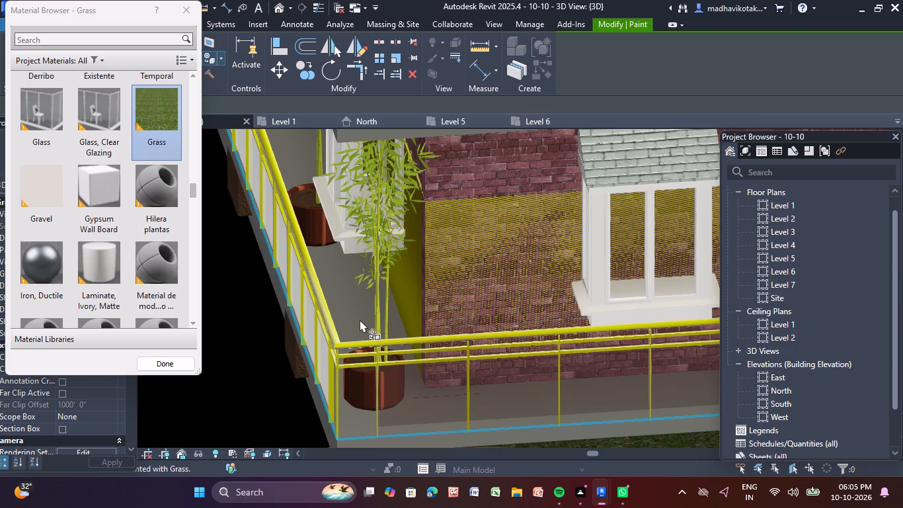
click(358, 319)
click(353, 296)
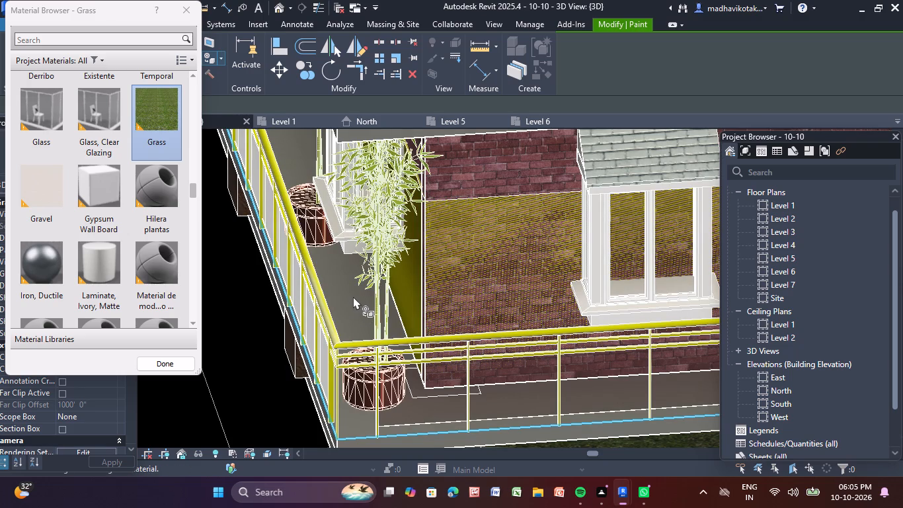
triple_click(165, 117)
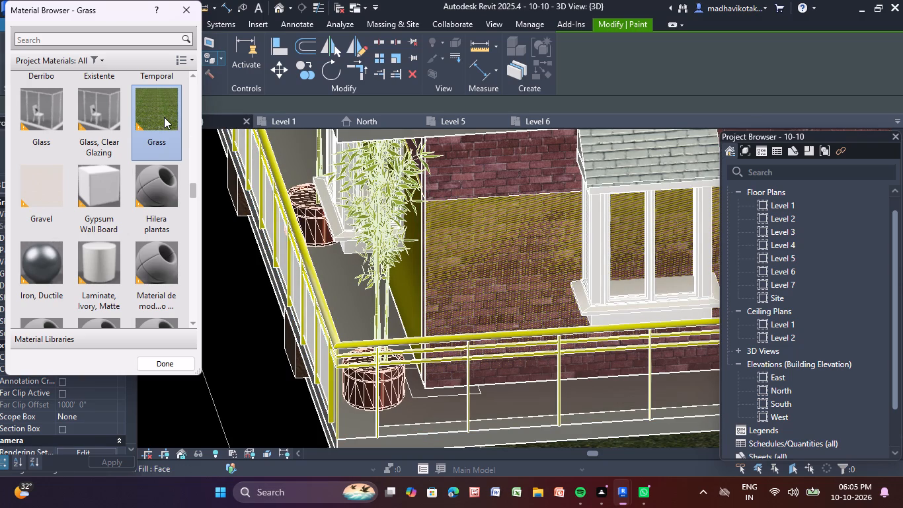
click(164, 117)
click(164, 117)
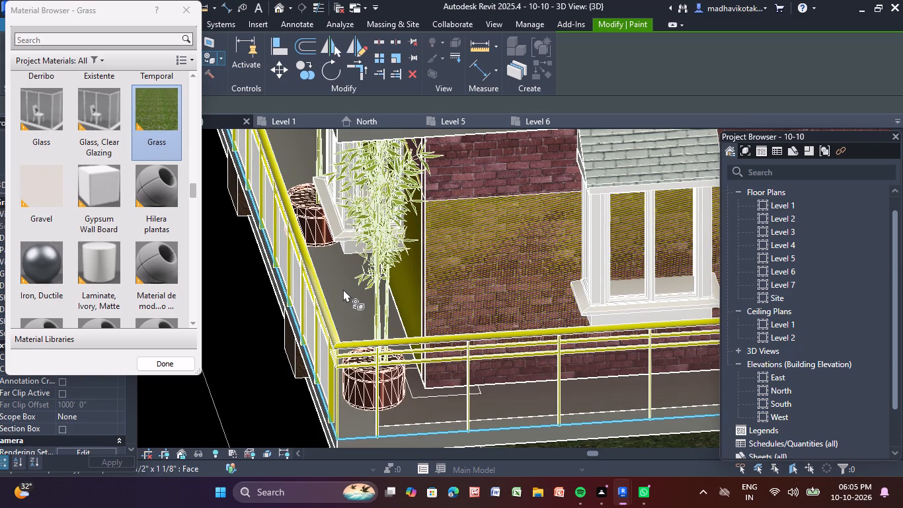
click(344, 289)
double_click(344, 289)
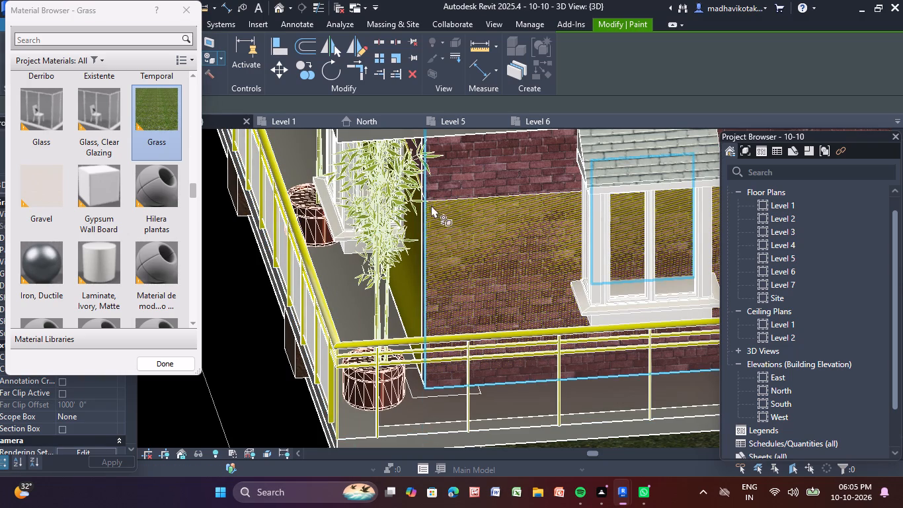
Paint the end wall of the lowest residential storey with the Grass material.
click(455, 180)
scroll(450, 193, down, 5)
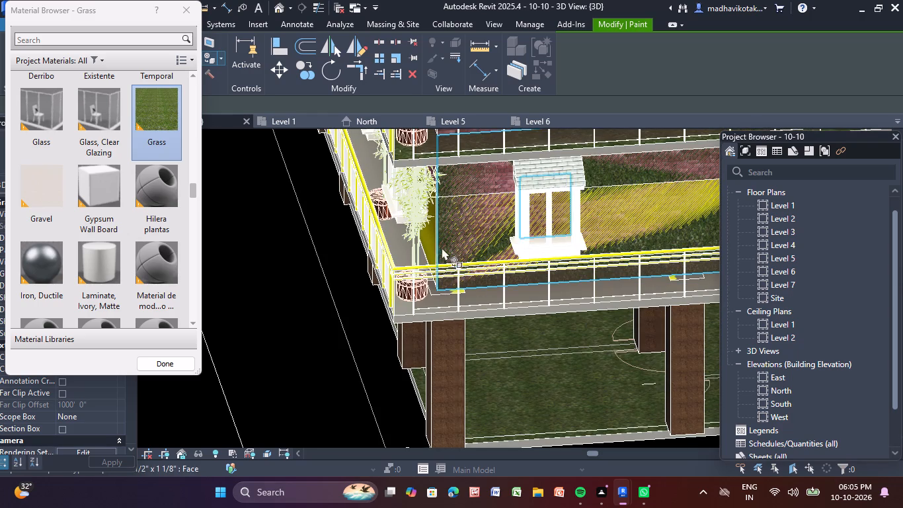
Try once more to paint the lowest balcony's floor behind the corner railing with the Grass material.
scroll(392, 216, up, 6)
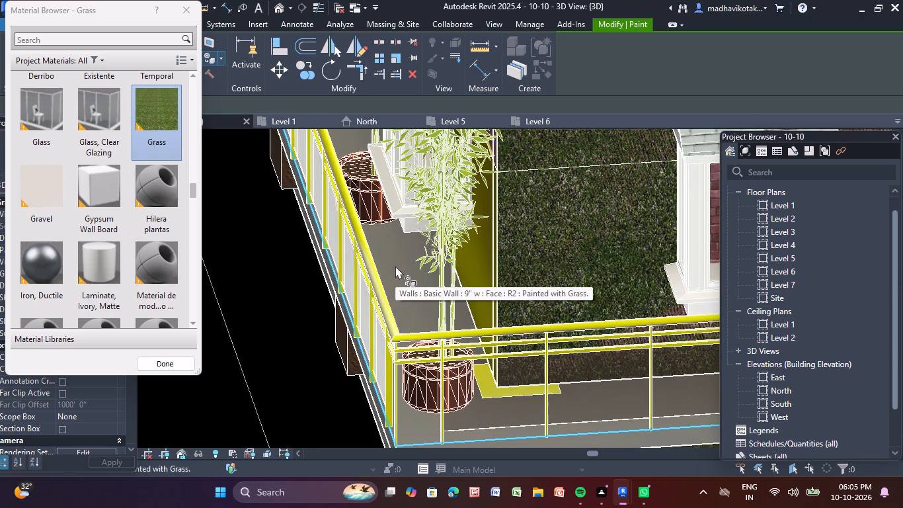
click(395, 266)
Examine the building's ground floor, long facade, end facade and roof for surfaces that still need a material.
scroll(395, 266, down, 5)
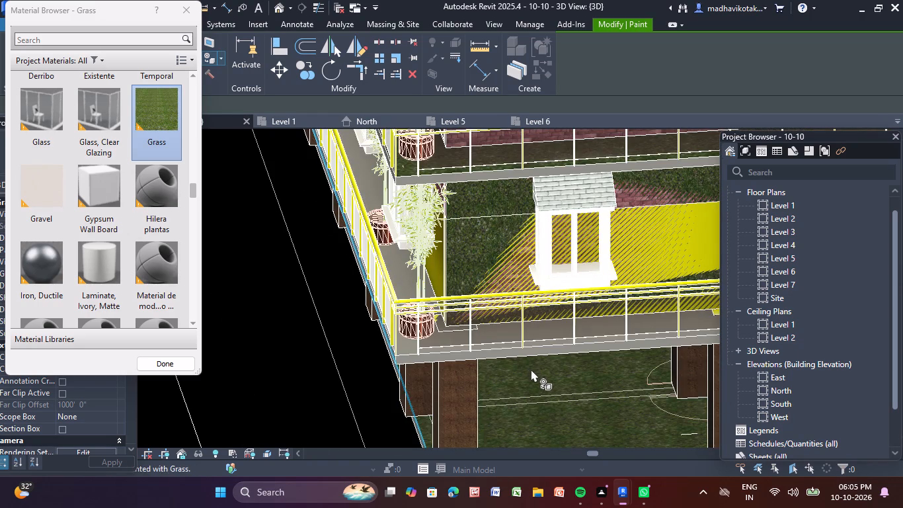
shift+middle_drag(531, 369, 631, 355)
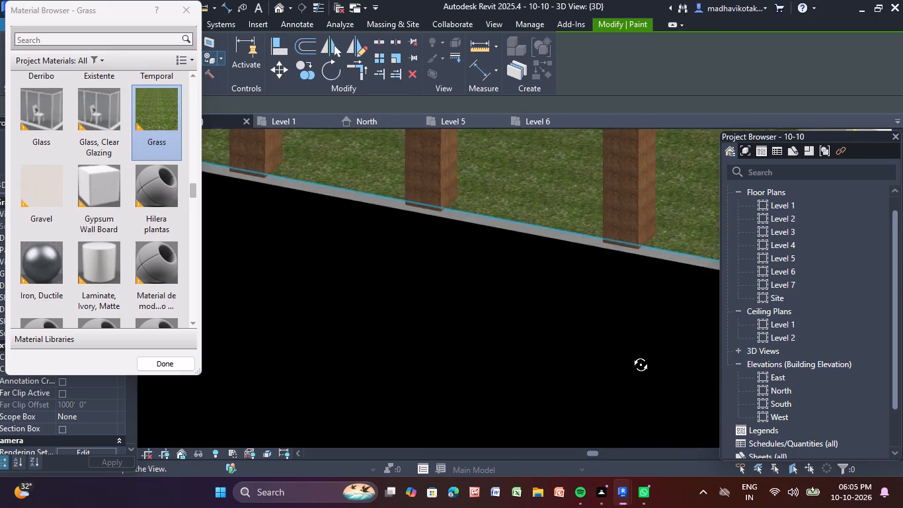
shift+middle_drag(631, 355, 677, 257)
scroll(637, 278, down, 3)
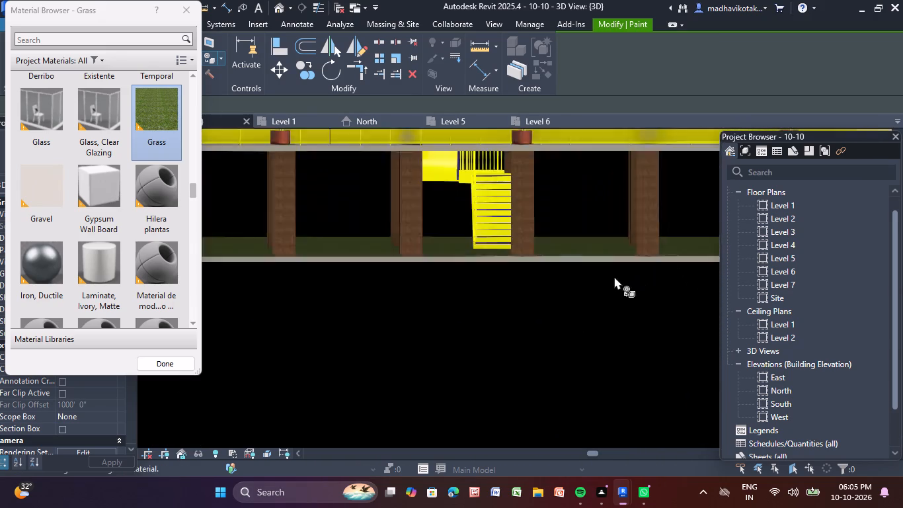
scroll(614, 276, down, 5)
middle_drag(599, 269, 502, 396)
scroll(548, 255, up, 6)
scroll(570, 218, down, 4)
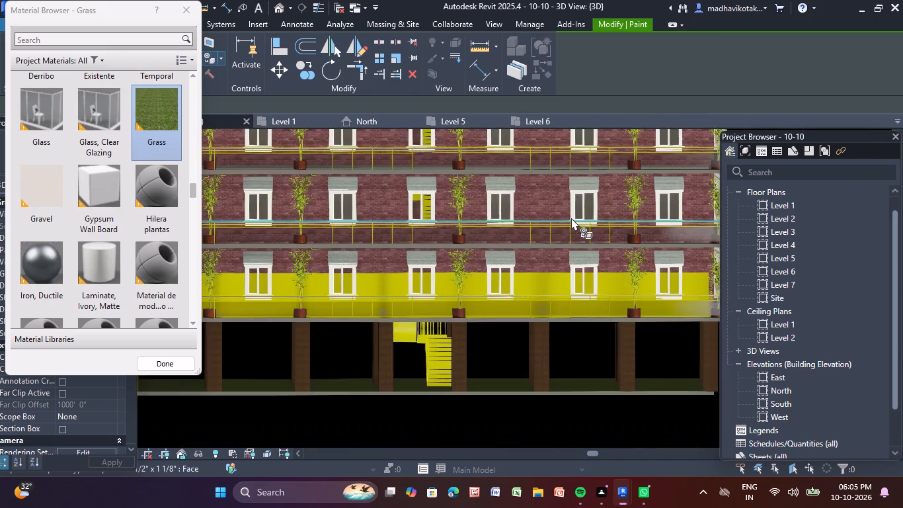
scroll(571, 218, down, 4)
middle_drag(571, 218, 561, 257)
shift+middle_drag(594, 209, 567, 257)
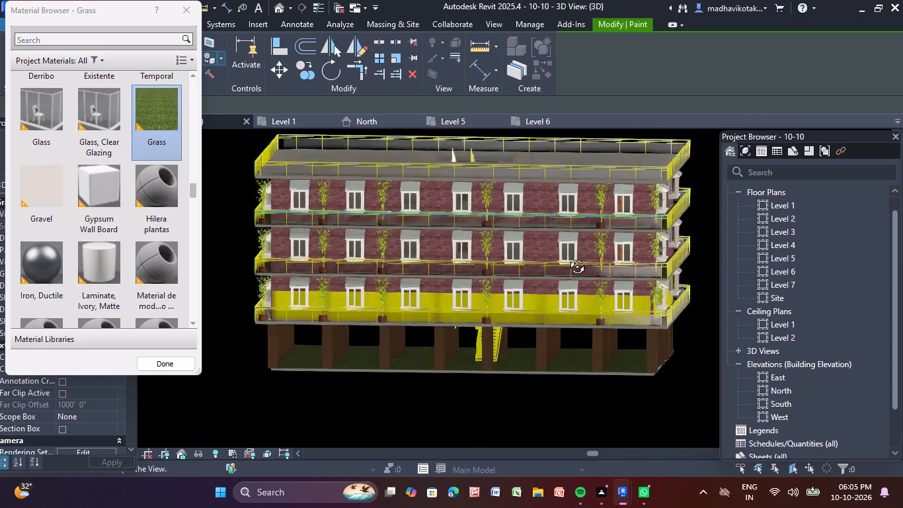
shift+middle_drag(567, 257, 459, 253)
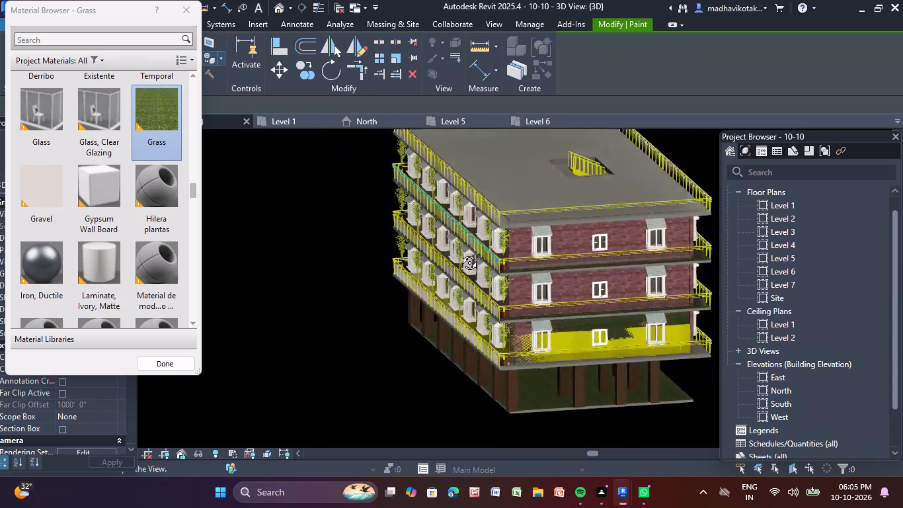
shift+middle_drag(459, 253, 441, 235)
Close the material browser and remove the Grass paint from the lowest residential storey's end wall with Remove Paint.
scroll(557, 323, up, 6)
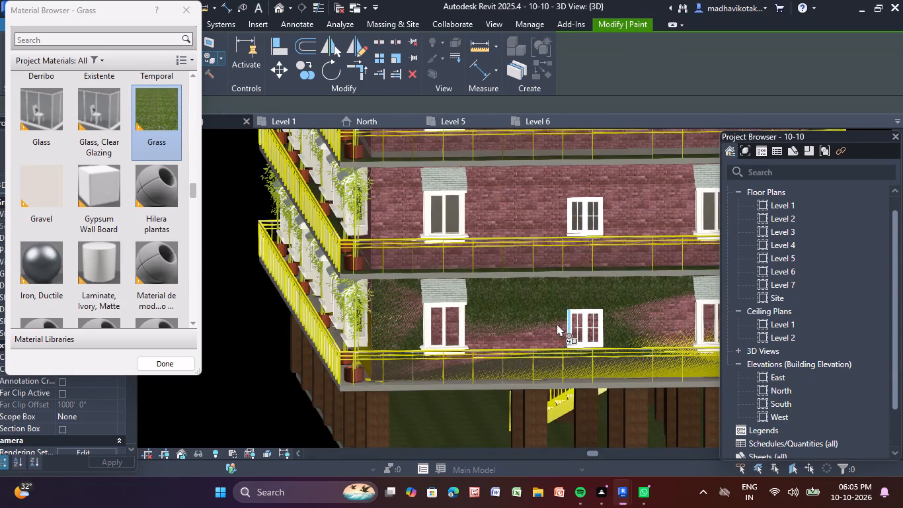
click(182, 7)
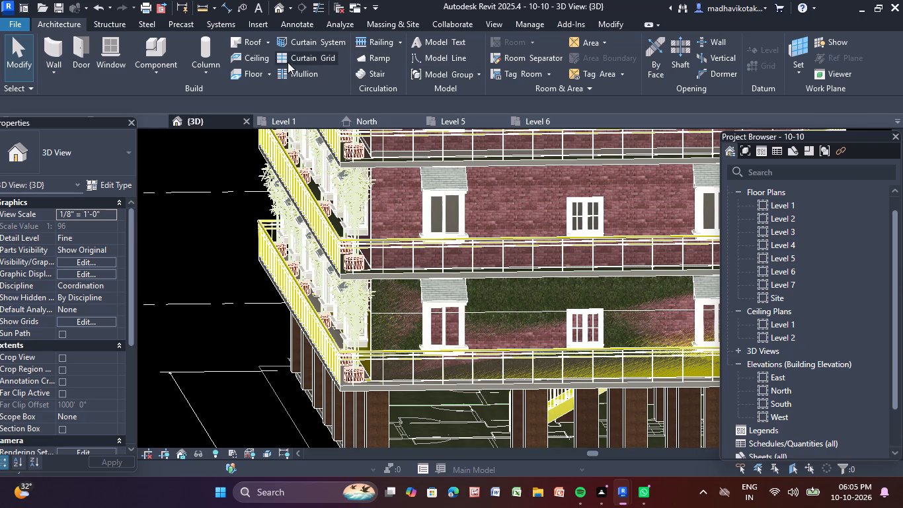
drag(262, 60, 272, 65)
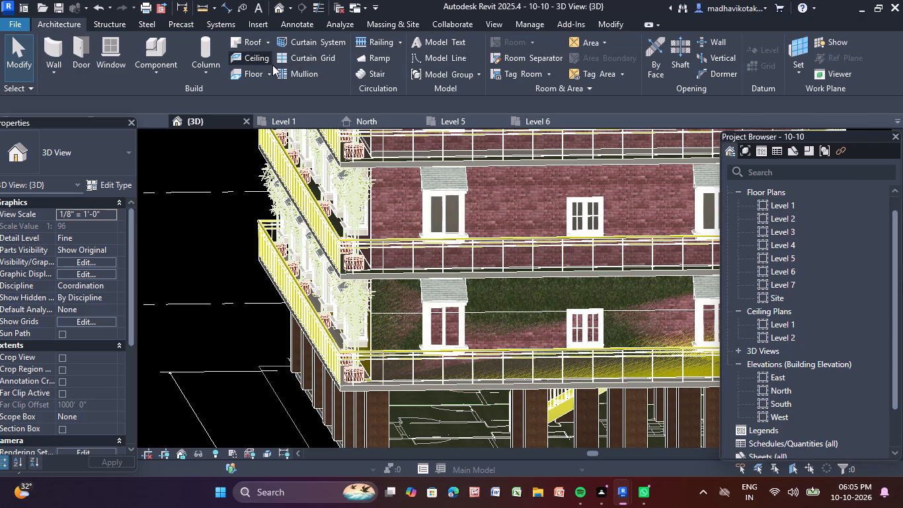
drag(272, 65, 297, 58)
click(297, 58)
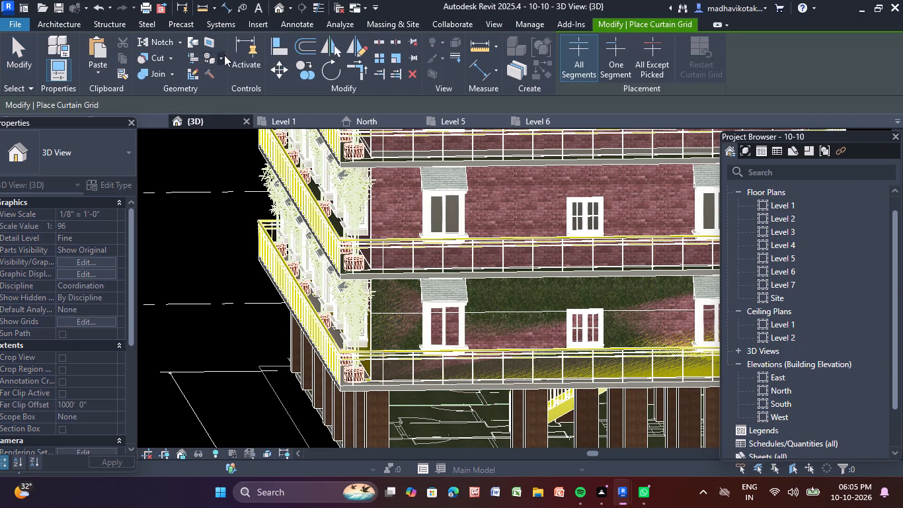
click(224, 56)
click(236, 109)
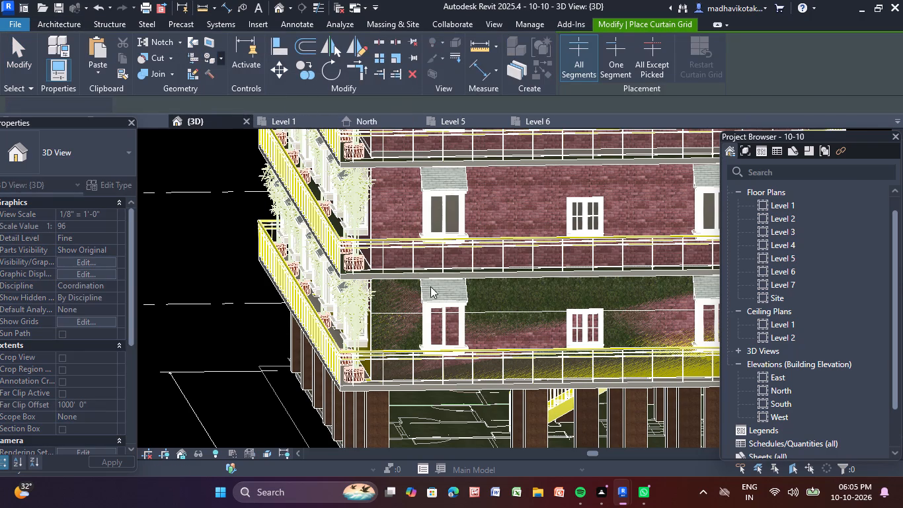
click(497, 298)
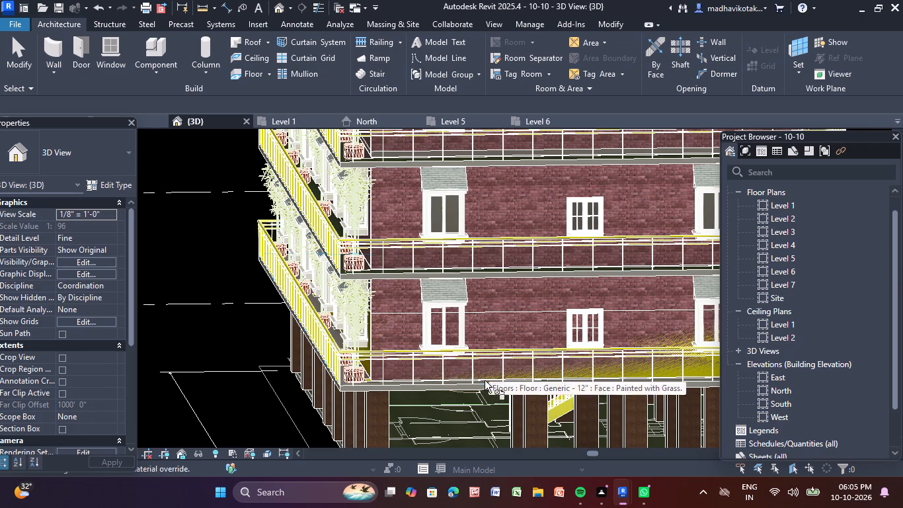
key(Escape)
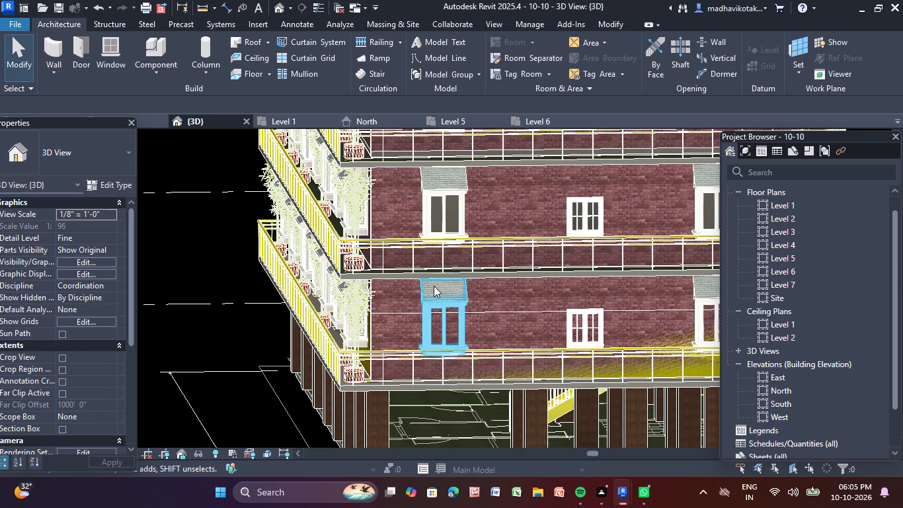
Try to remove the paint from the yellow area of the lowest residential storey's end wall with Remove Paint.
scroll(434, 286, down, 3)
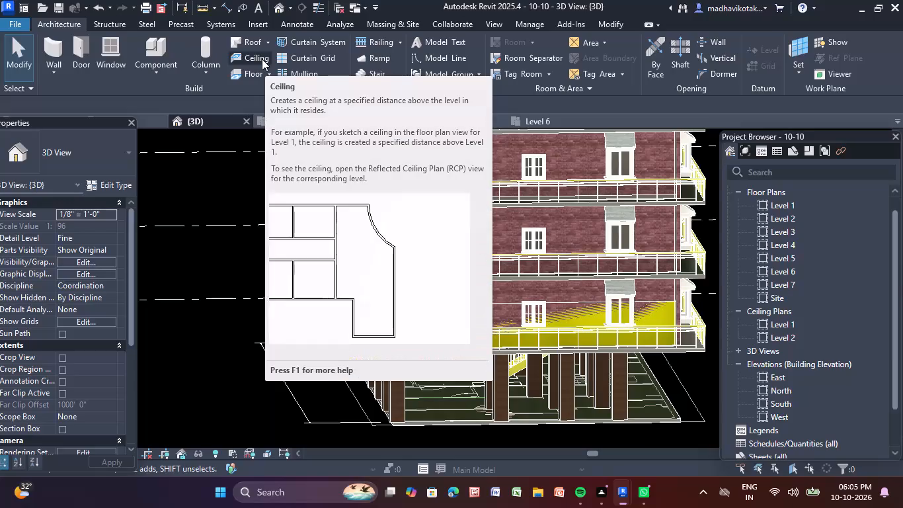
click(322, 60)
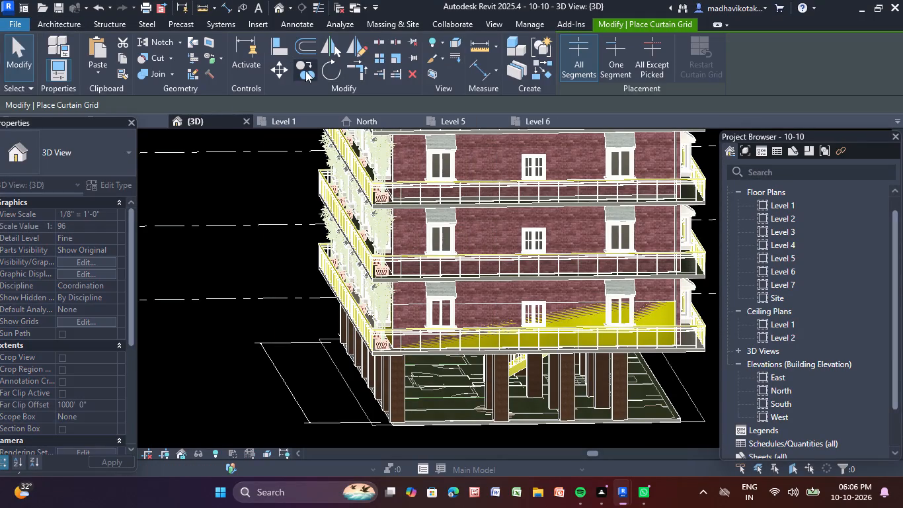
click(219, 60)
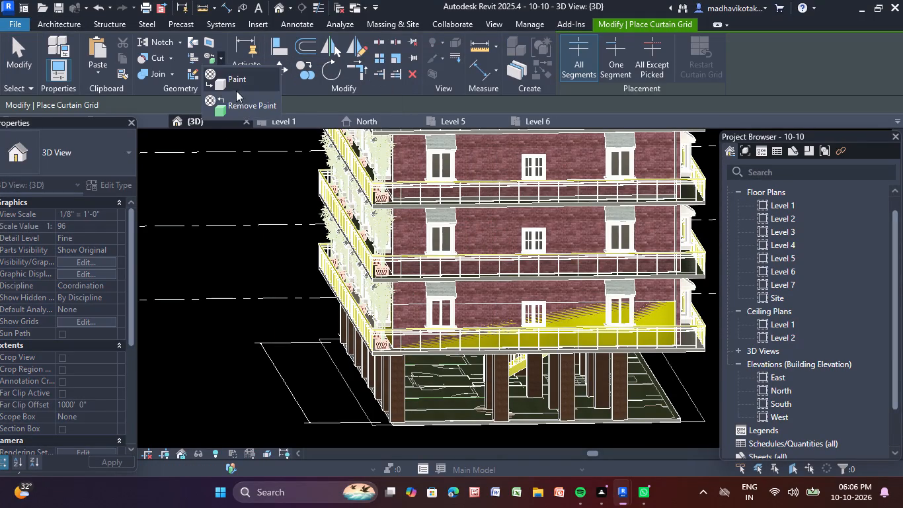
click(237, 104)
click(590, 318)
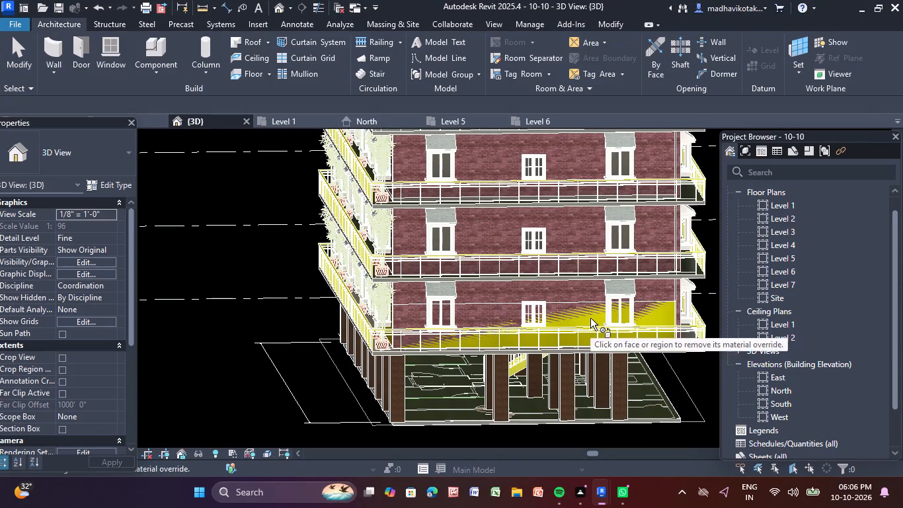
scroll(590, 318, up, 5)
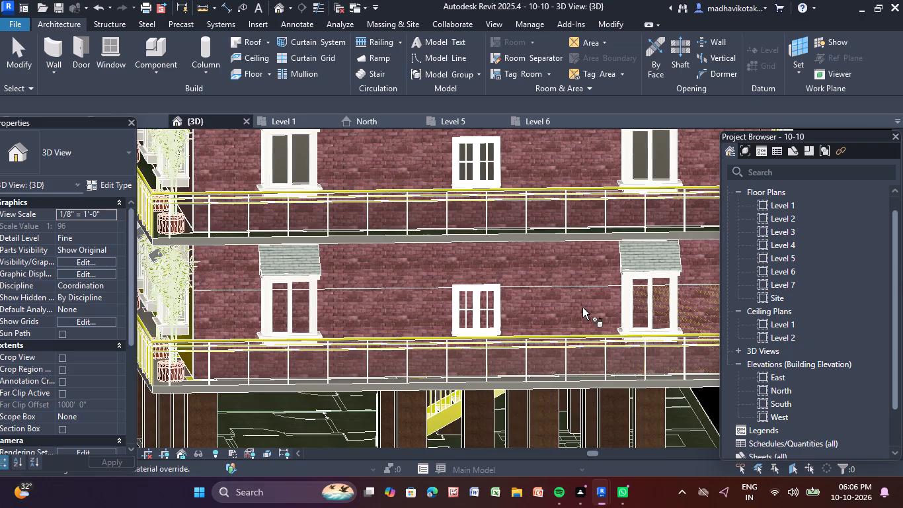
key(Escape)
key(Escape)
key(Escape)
Examine the long facade's lowest residential storey and ground floor for wall surfaces that still need a material.
scroll(582, 308, down, 2)
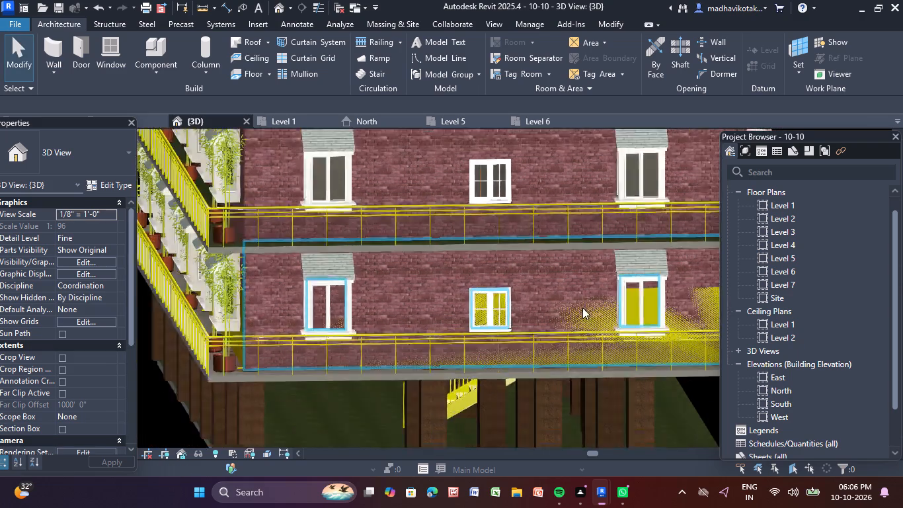
scroll(582, 308, down, 2)
shift+middle_drag(545, 295, 682, 259)
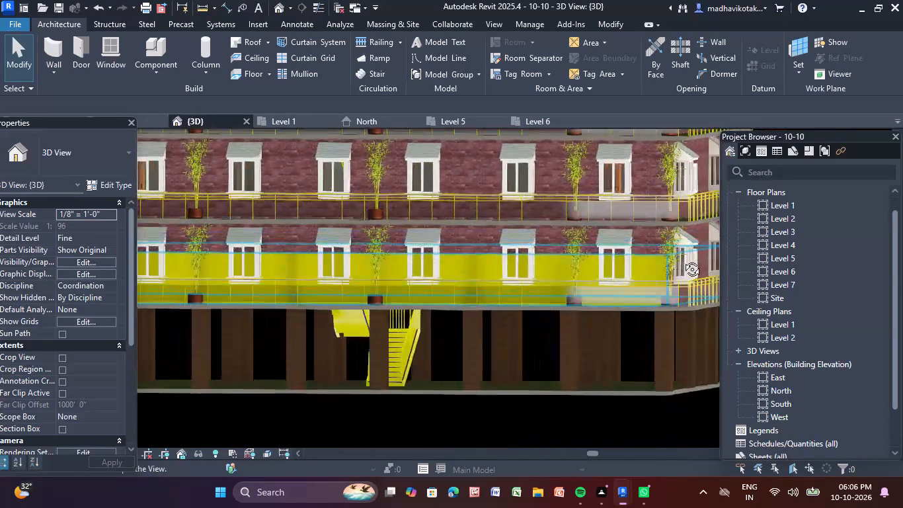
shift+middle_drag(682, 259, 683, 259)
scroll(680, 261, down, 2)
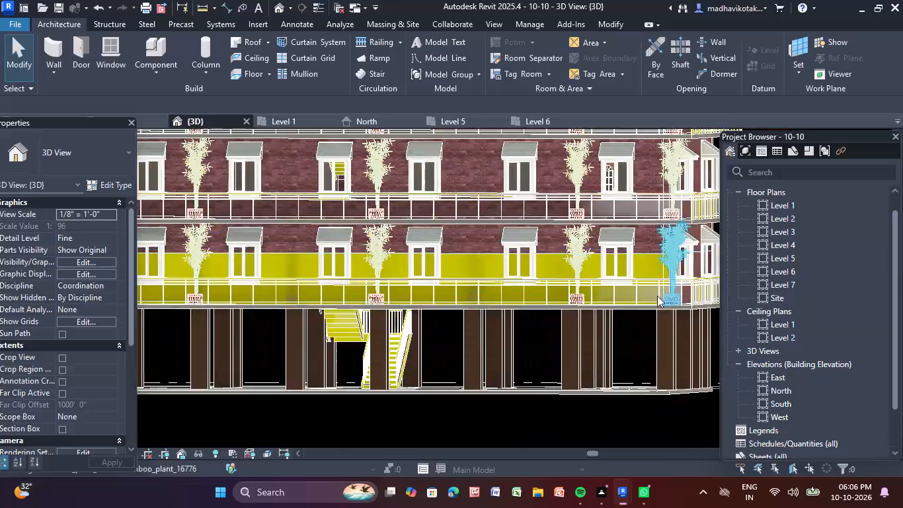
scroll(657, 296, down, 1)
scroll(554, 323, down, 4)
middle_drag(555, 322, 547, 359)
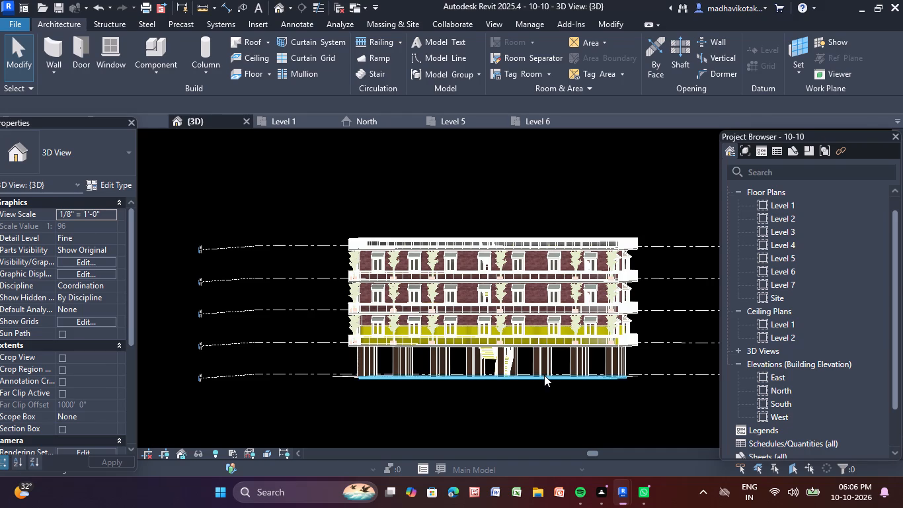
scroll(506, 338, up, 4)
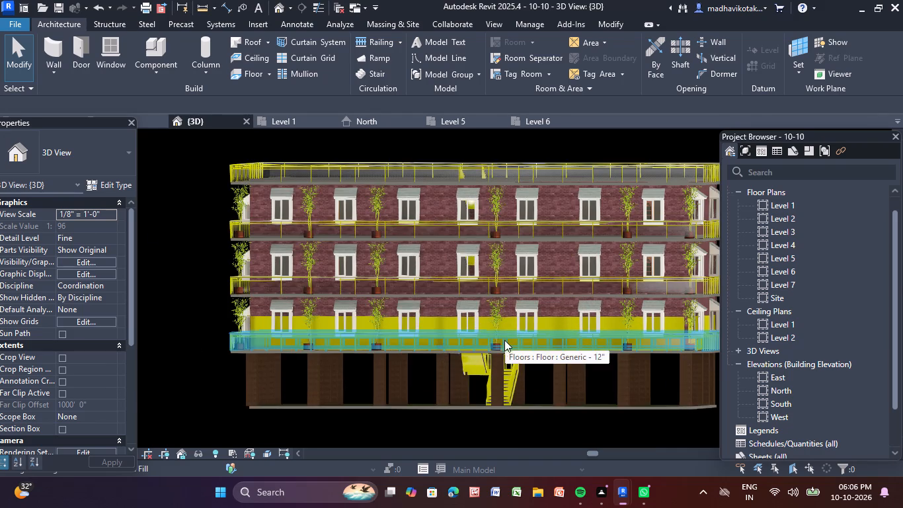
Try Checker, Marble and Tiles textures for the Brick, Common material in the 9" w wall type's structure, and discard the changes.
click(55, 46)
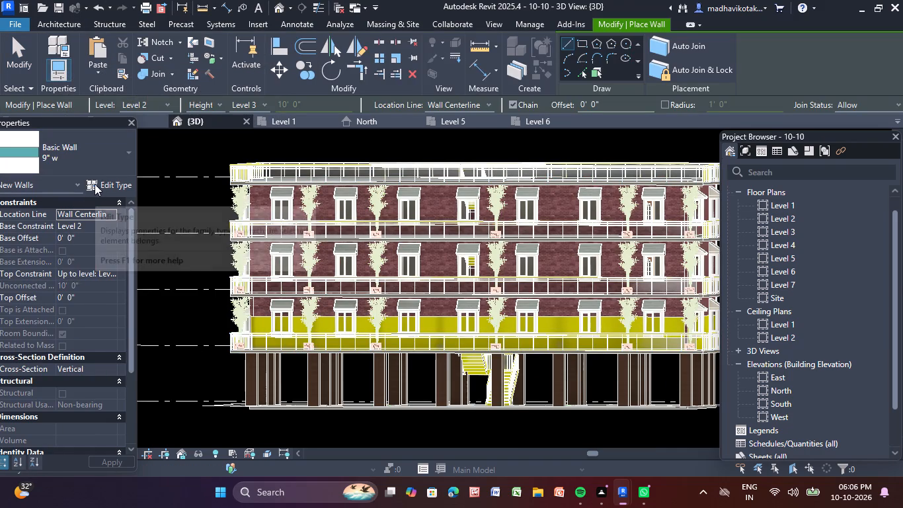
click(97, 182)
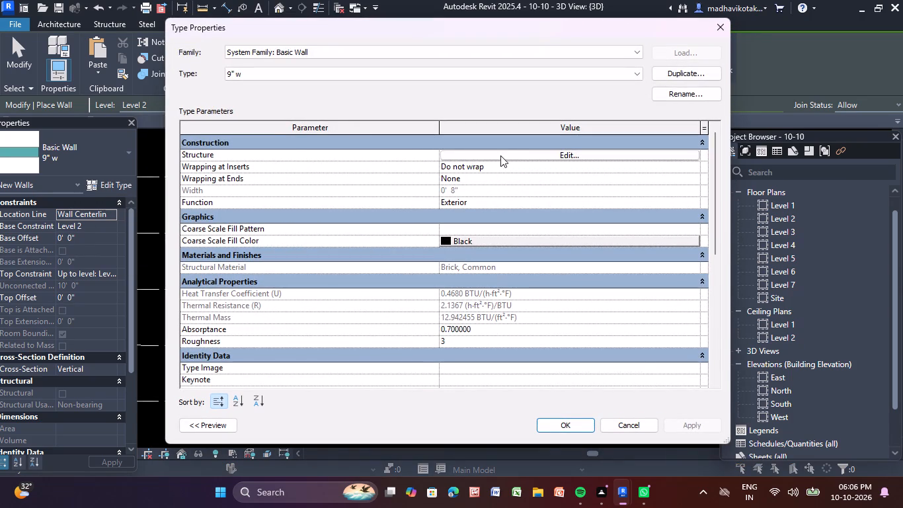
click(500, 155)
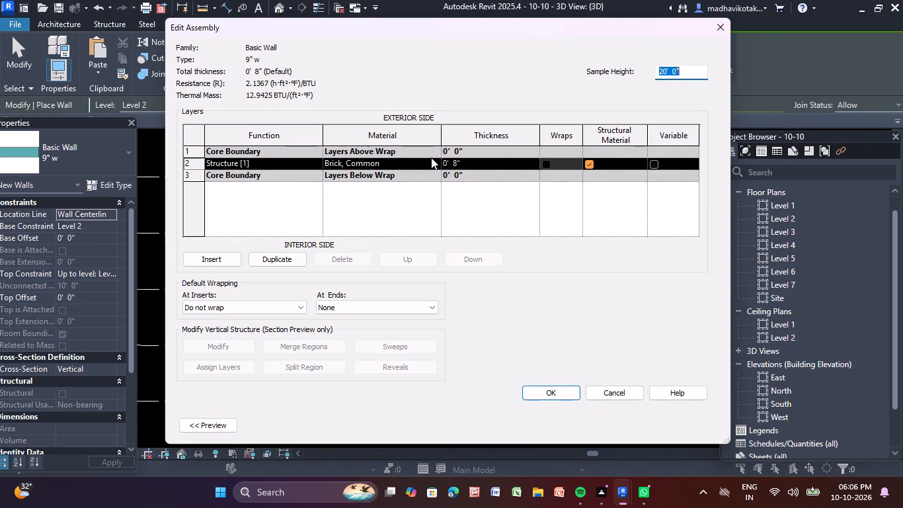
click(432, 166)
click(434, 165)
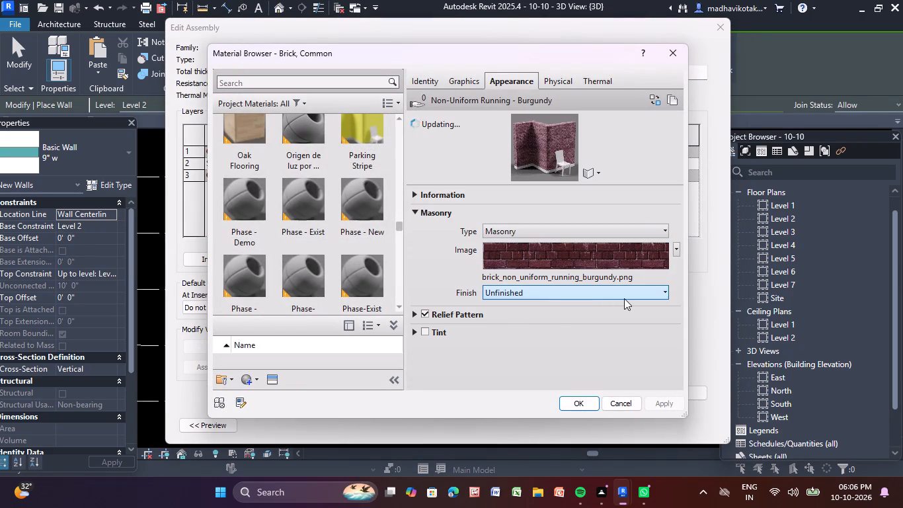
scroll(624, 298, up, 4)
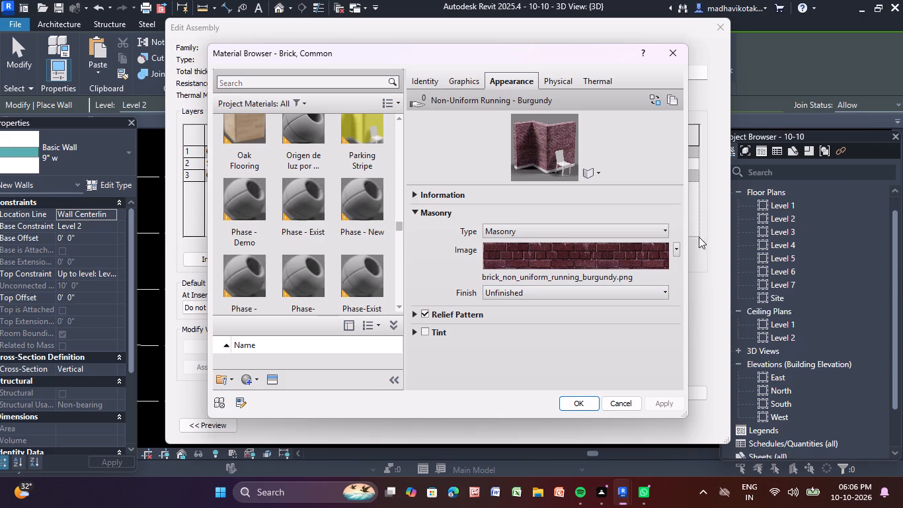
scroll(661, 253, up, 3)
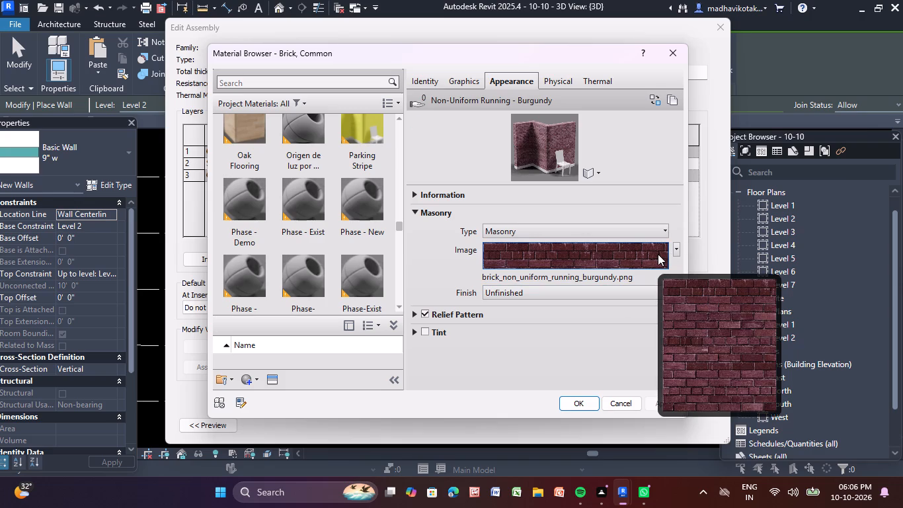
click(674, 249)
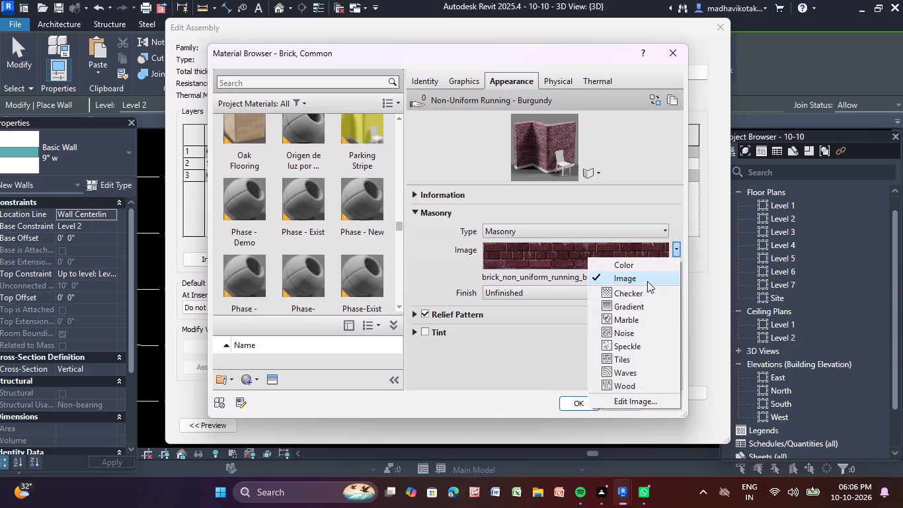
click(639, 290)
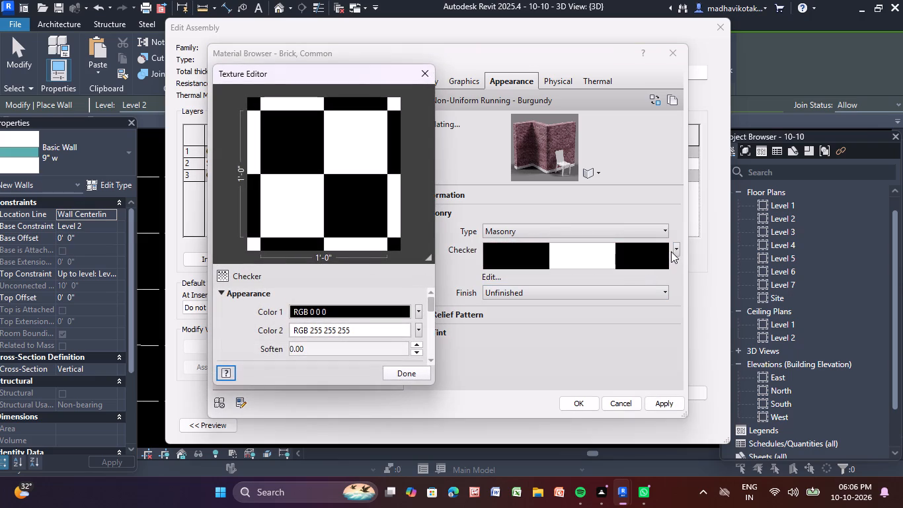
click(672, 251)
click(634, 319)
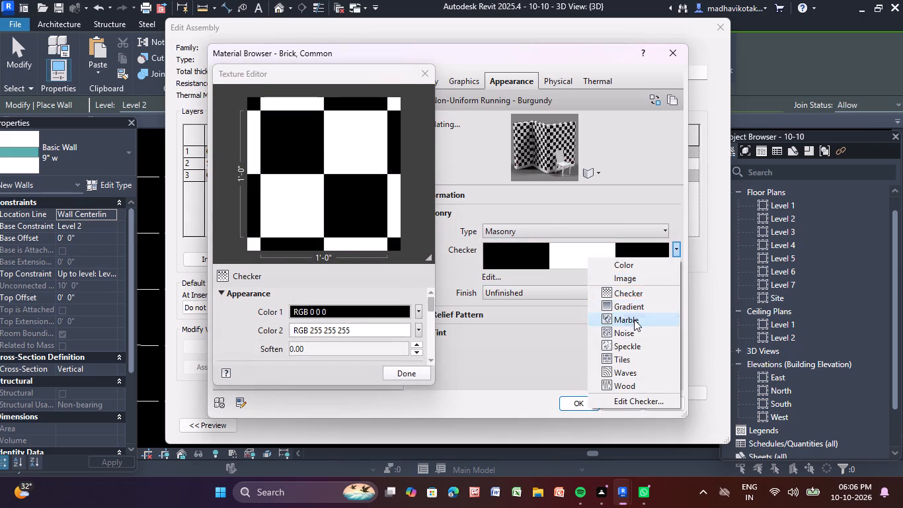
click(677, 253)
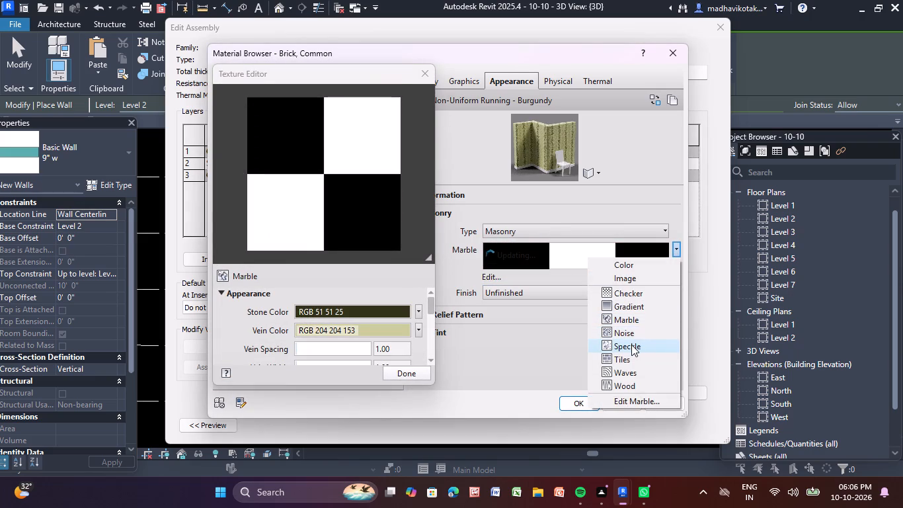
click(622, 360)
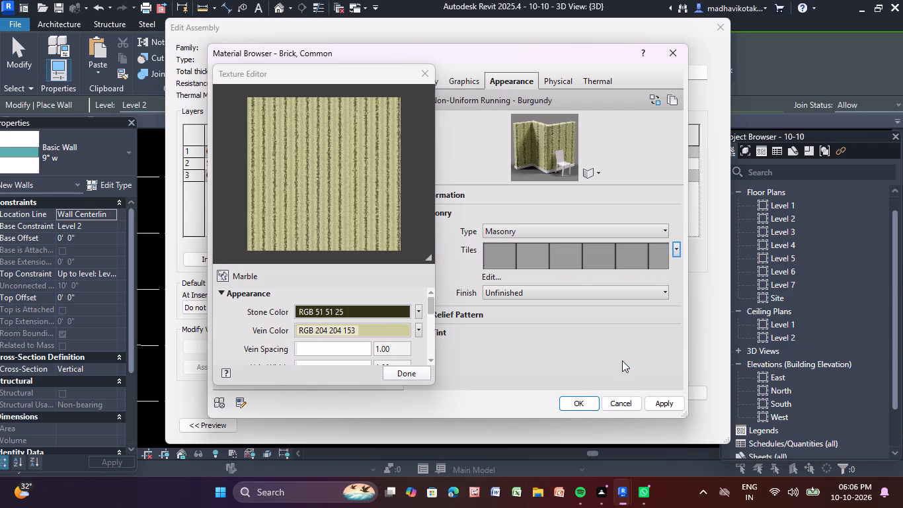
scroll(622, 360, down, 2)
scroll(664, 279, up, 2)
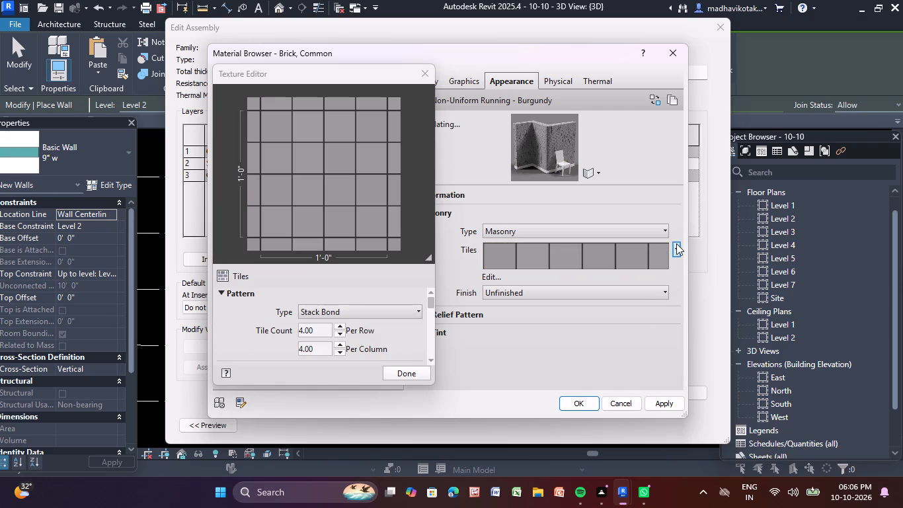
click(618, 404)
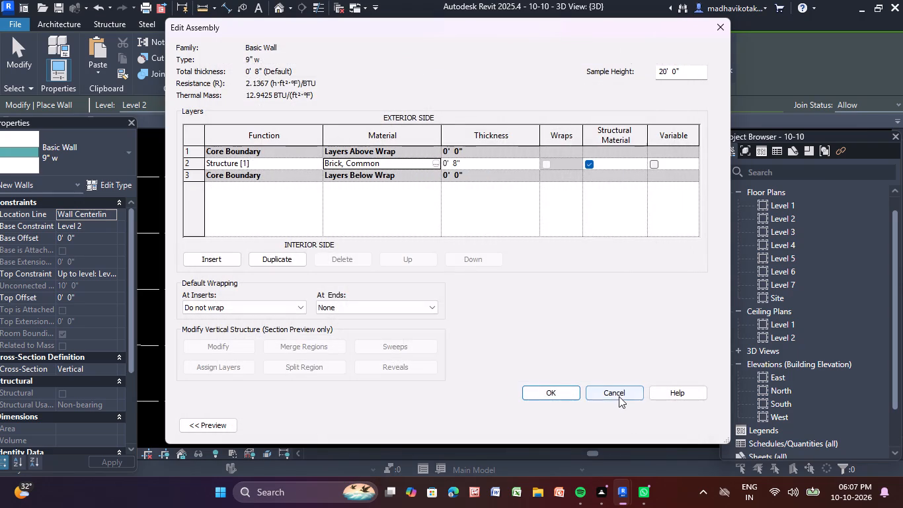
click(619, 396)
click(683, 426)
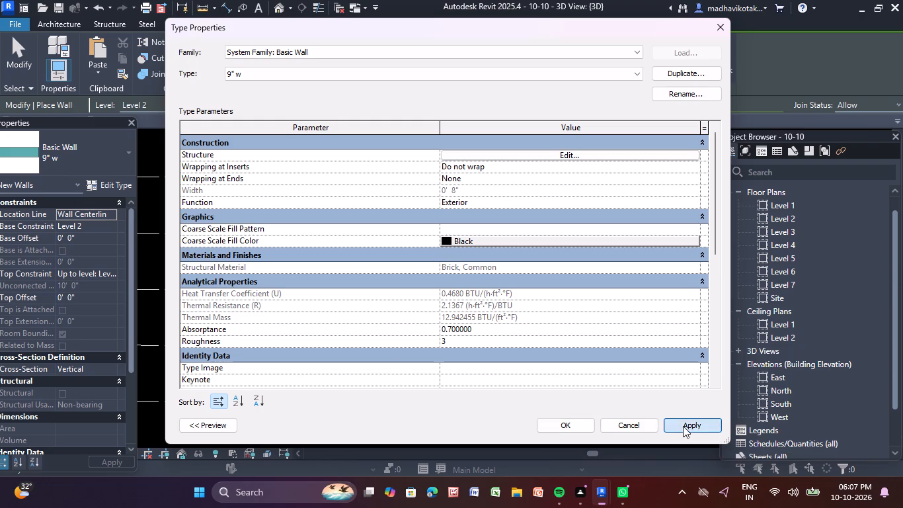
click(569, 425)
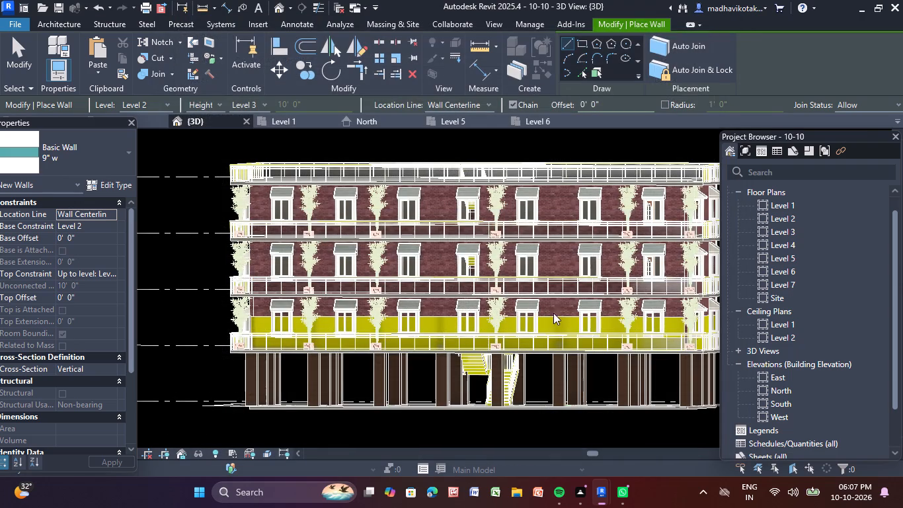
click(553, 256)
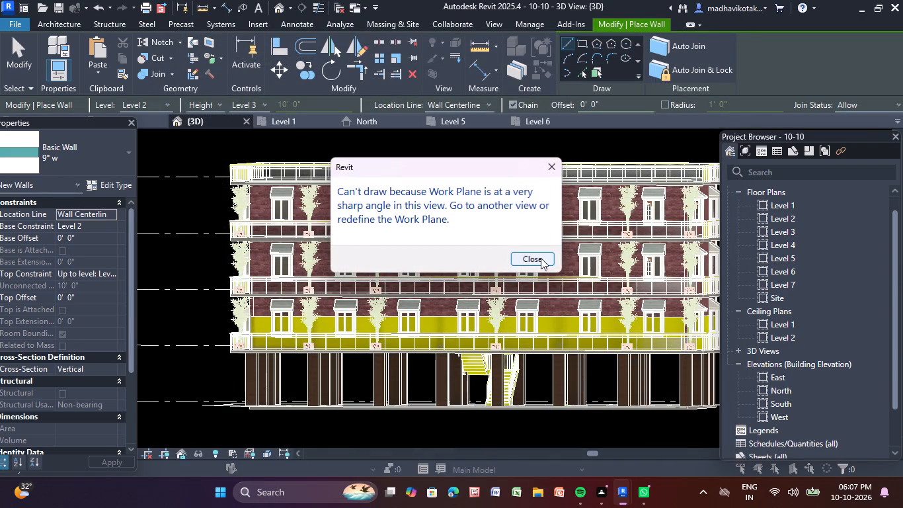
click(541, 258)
Examine the long facade, ground floor and roof from several heights for surfaces that still need a material.
scroll(551, 259, up, 4)
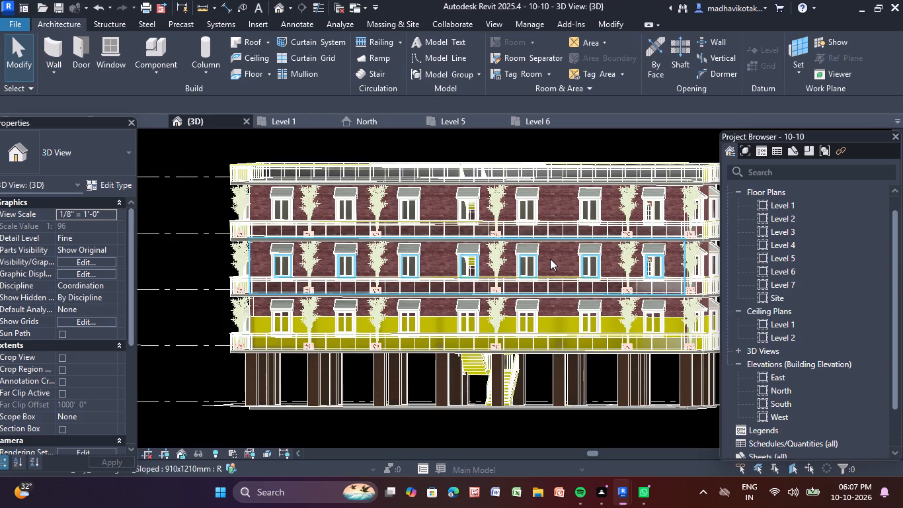
scroll(552, 259, up, 3)
scroll(552, 257, down, 4)
middle_drag(552, 257, 547, 189)
scroll(547, 189, down, 4)
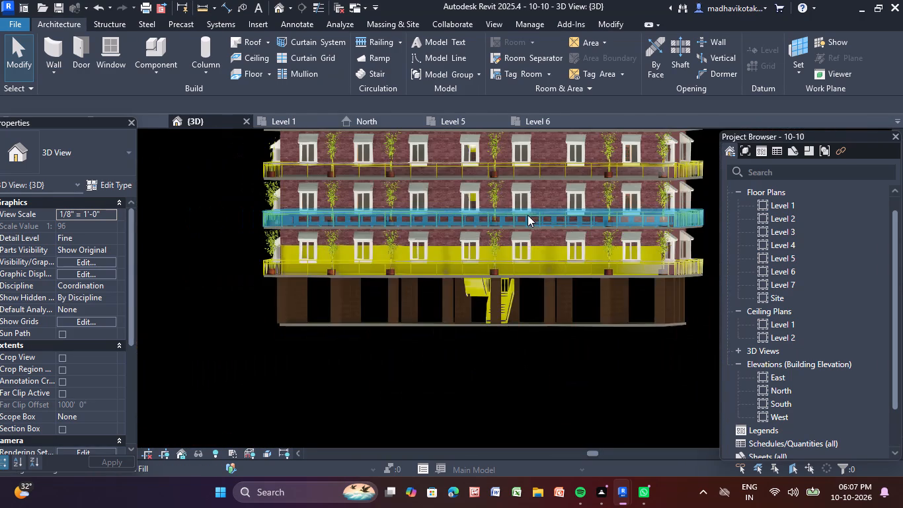
middle_drag(537, 375, 530, 406)
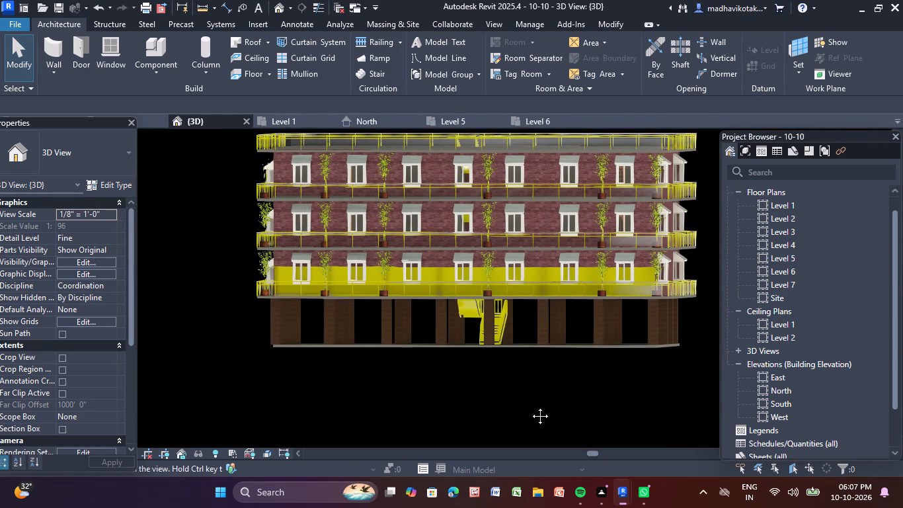
middle_drag(530, 406, 541, 403)
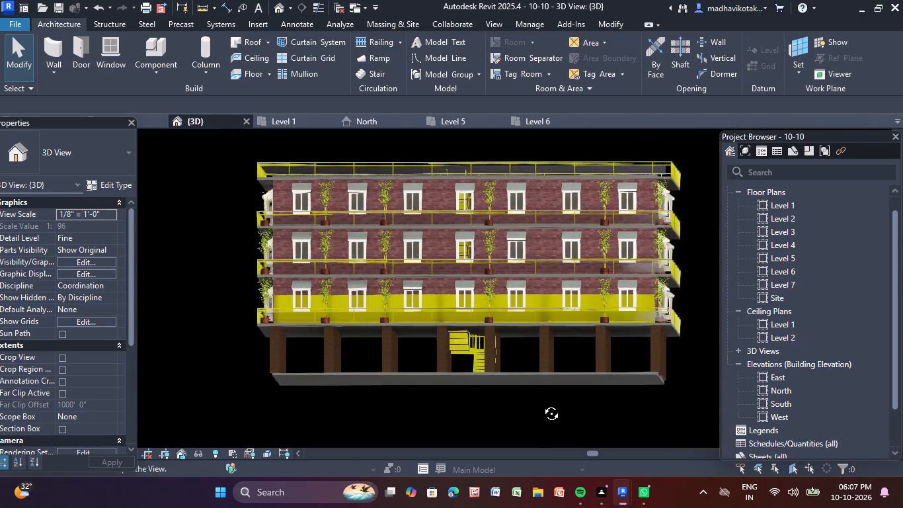
middle_drag(541, 403, 543, 462)
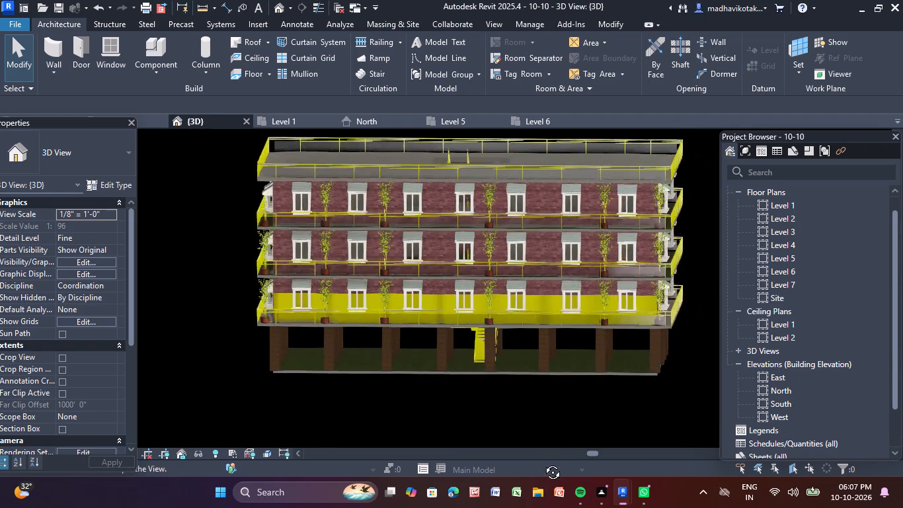
middle_drag(543, 462, 540, 468)
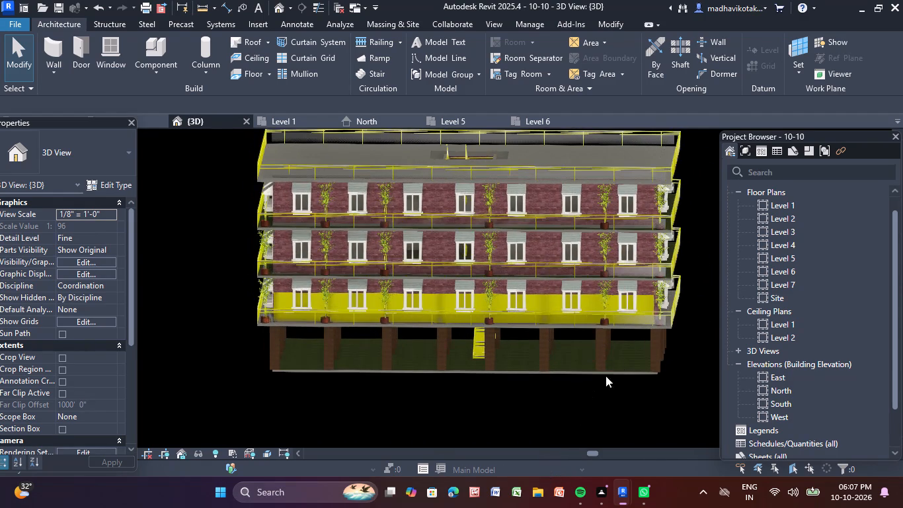
scroll(627, 353, up, 3)
scroll(627, 353, down, 5)
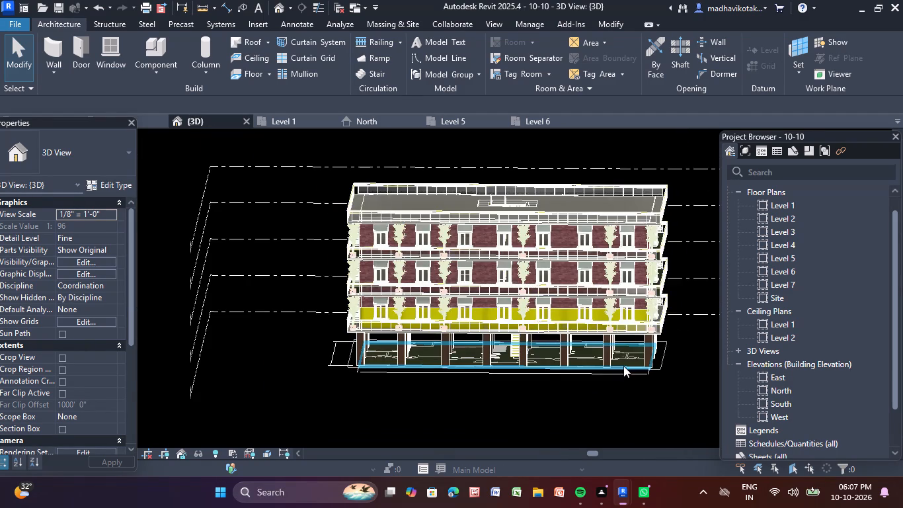
scroll(621, 372, up, 2)
middle_drag(574, 388, 557, 415)
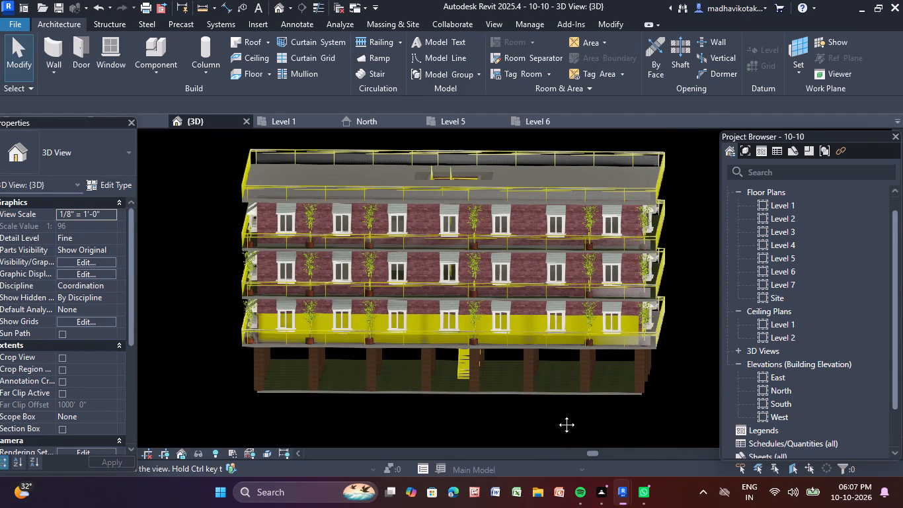
middle_drag(557, 415, 557, 415)
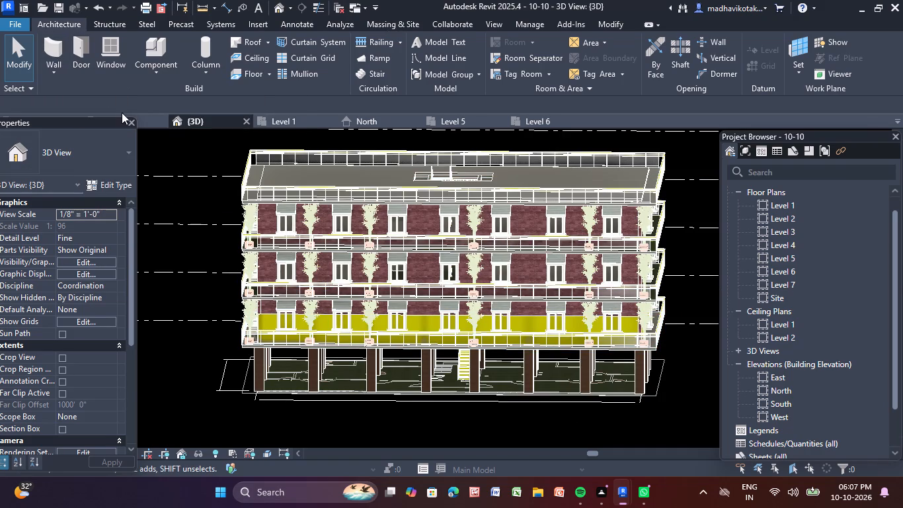
Open the 9" w wall type's structure and examine the Brick, Common material's masonry type and texture image.
click(57, 50)
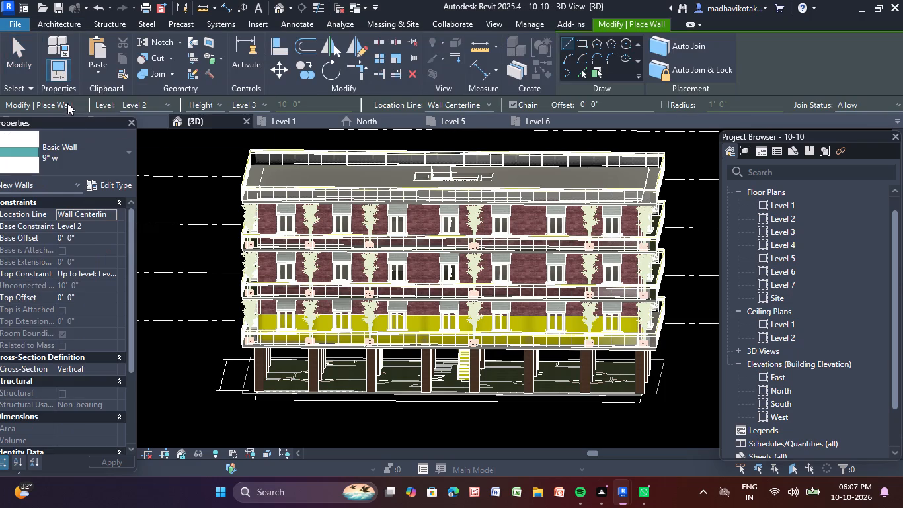
click(110, 184)
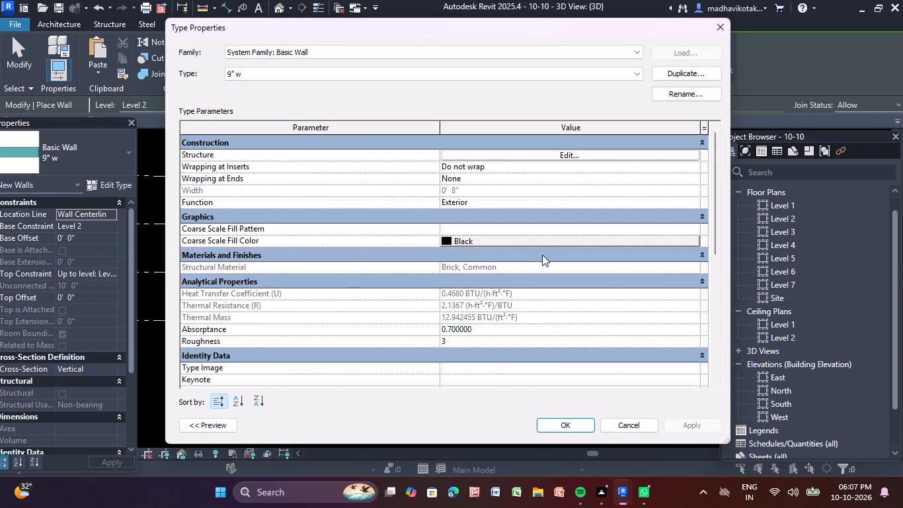
click(496, 152)
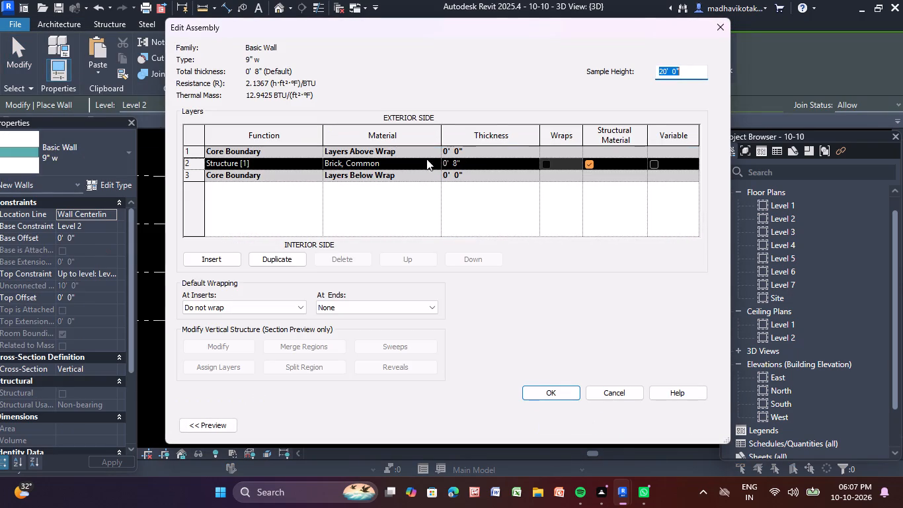
click(436, 163)
click(436, 161)
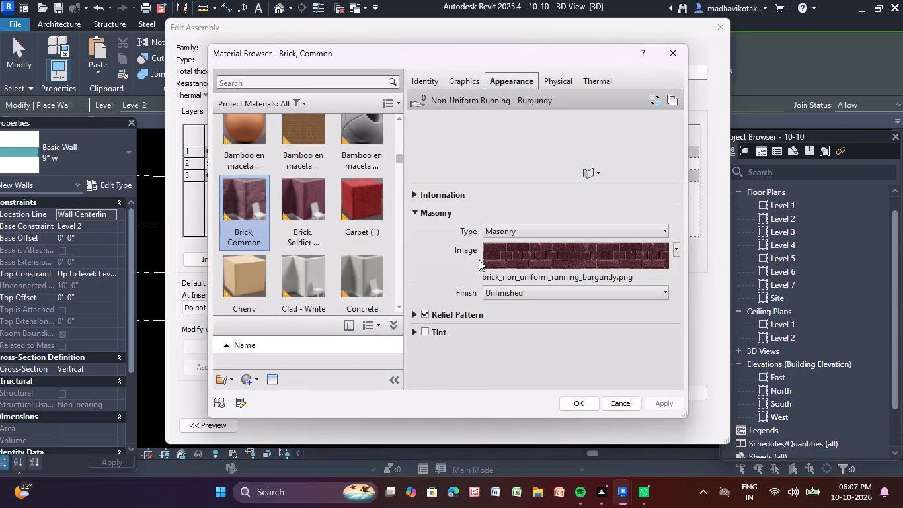
scroll(357, 210, up, 3)
scroll(357, 210, down, 2)
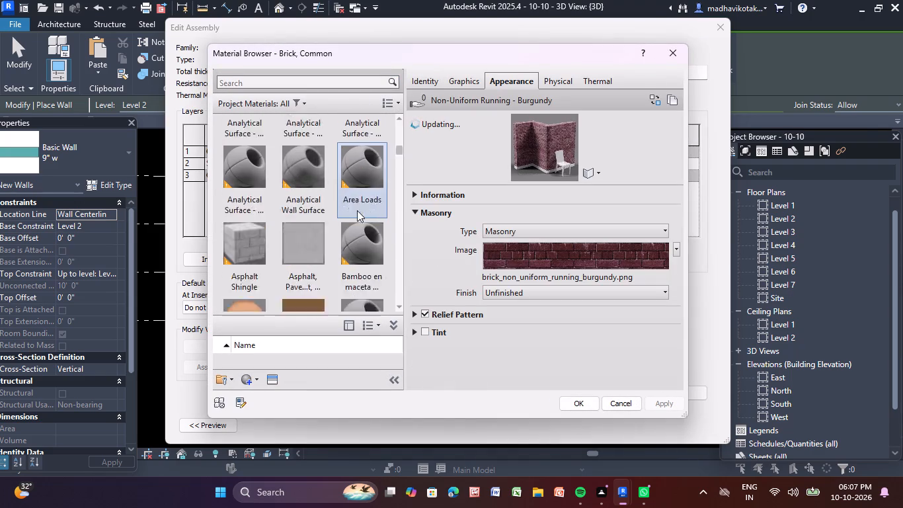
scroll(357, 210, down, 3)
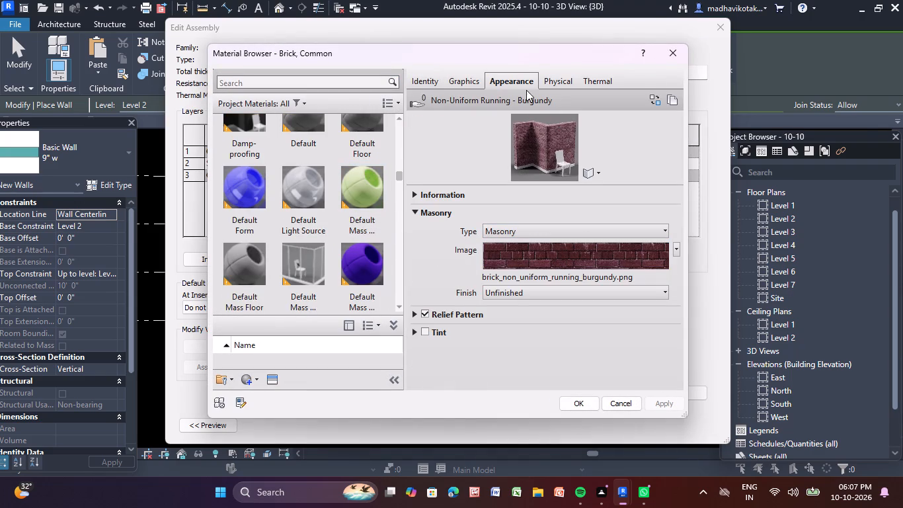
click(516, 228)
click(523, 233)
click(520, 259)
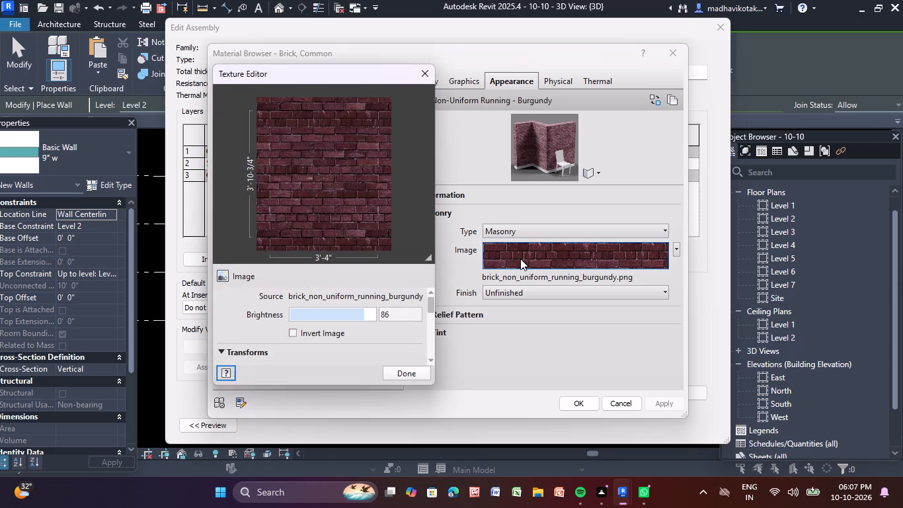
click(399, 379)
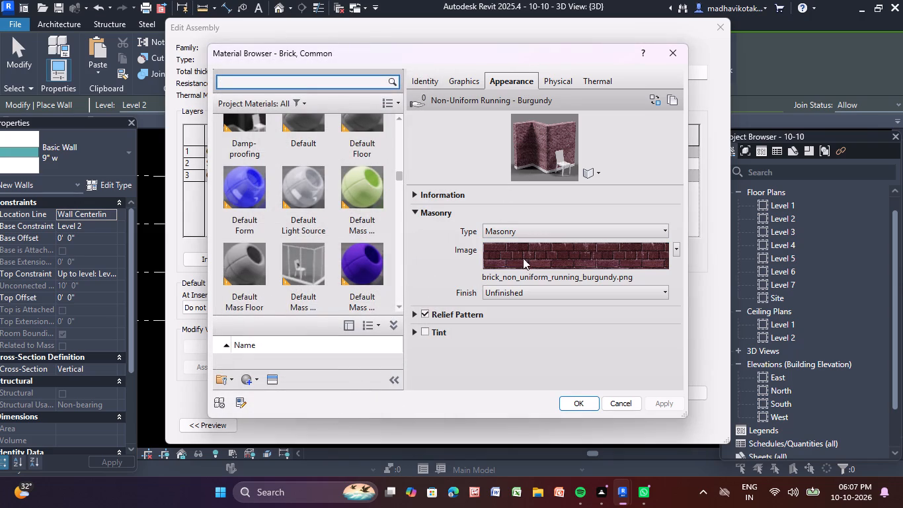
click(637, 227)
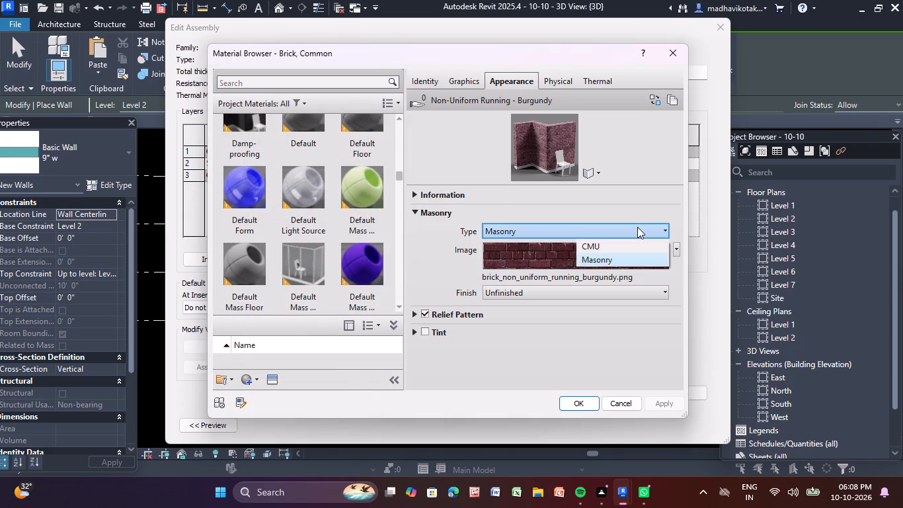
click(637, 227)
Create a new material in the project's material list.
click(366, 189)
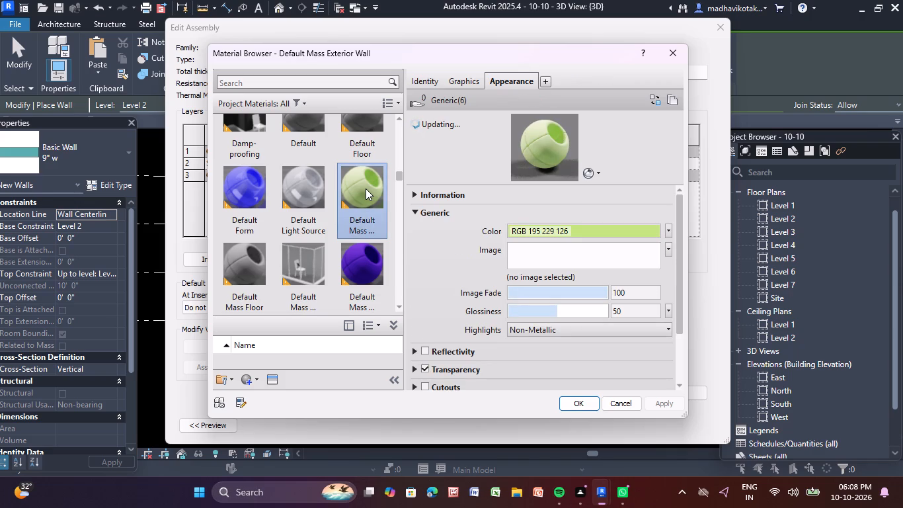
right_click(366, 189)
click(327, 210)
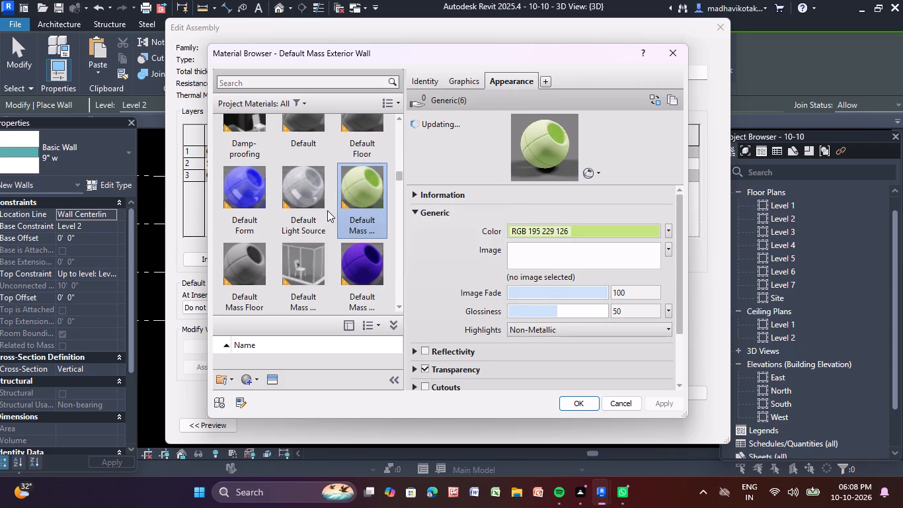
scroll(333, 193, down, 4)
scroll(333, 193, up, 4)
scroll(333, 193, down, 3)
click(247, 380)
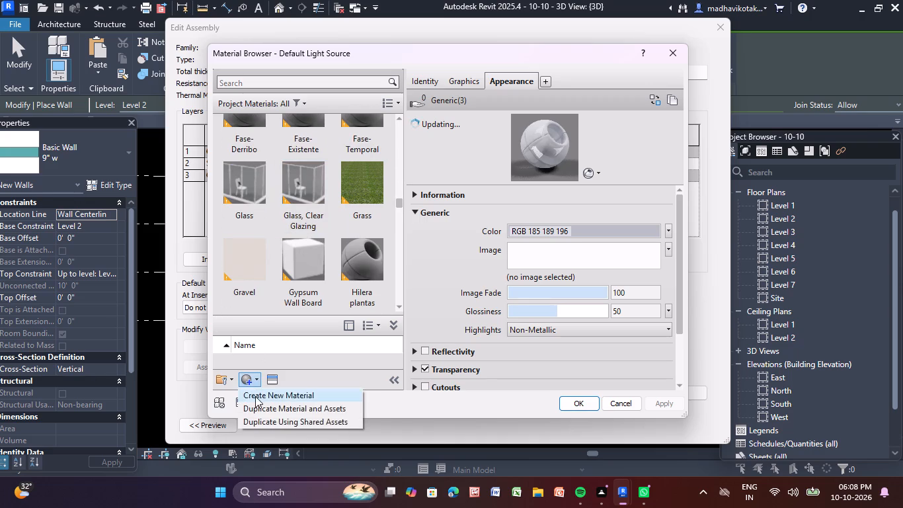
click(255, 396)
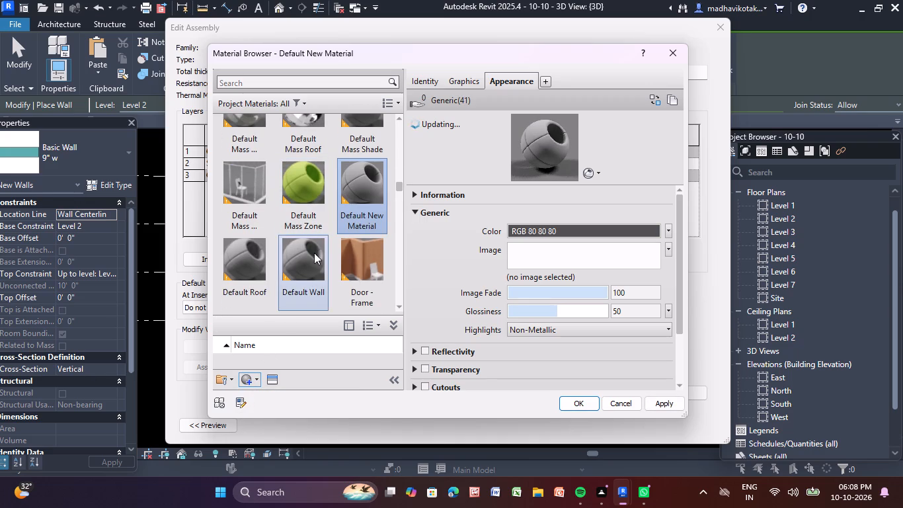
Rename the material Render Material 255-0-0 as amma.
scroll(355, 255, down, 8)
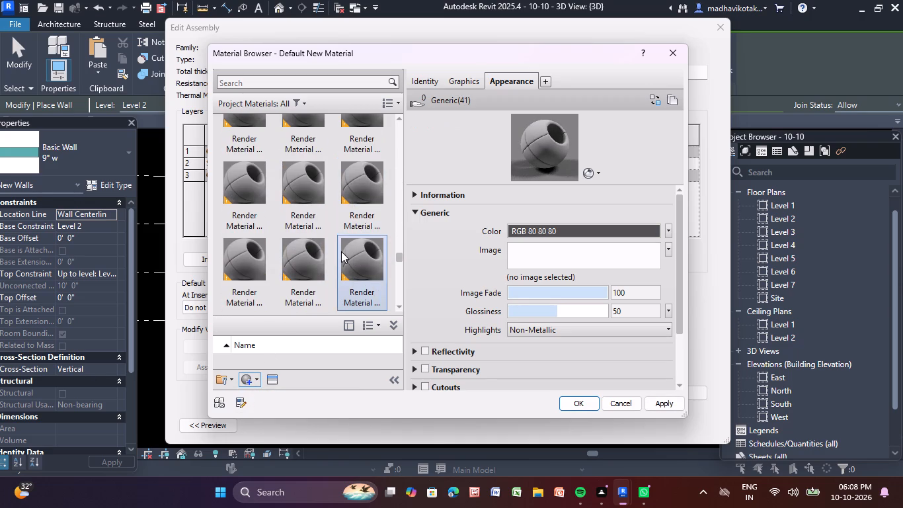
right_click(341, 251)
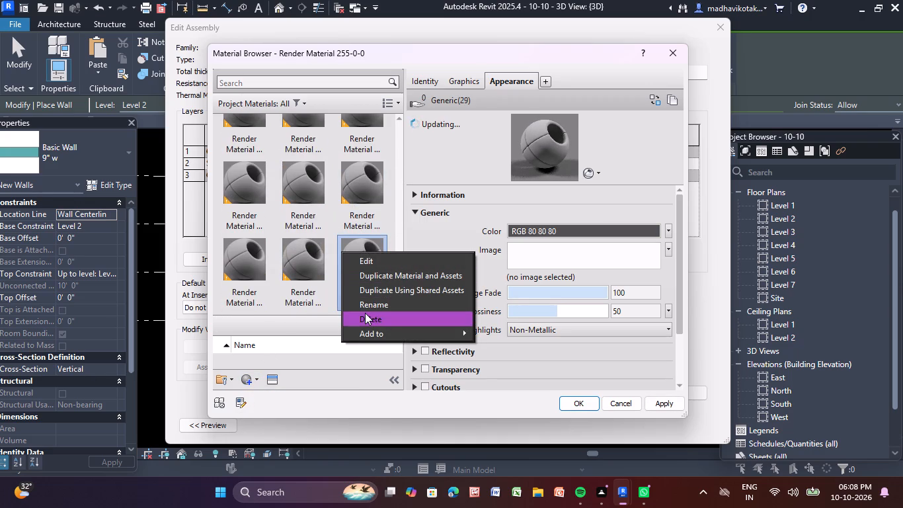
click(370, 306)
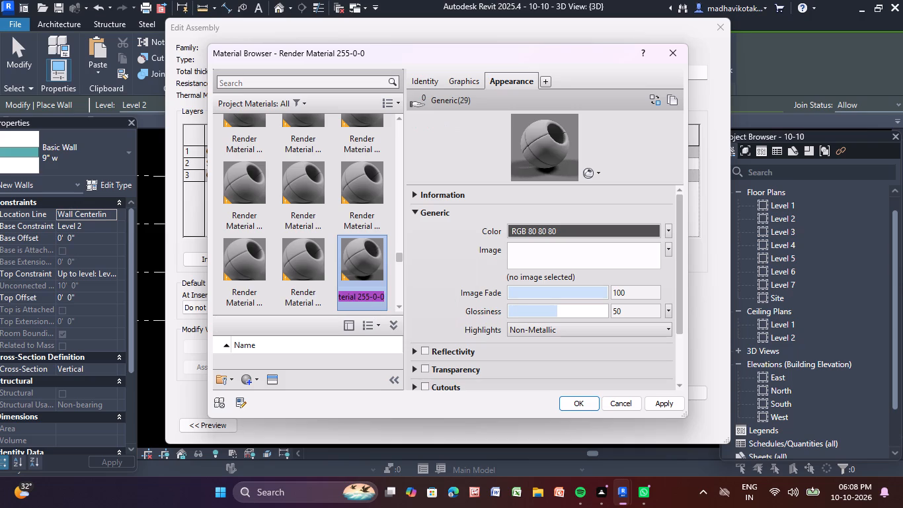
key(BackSpace)
key(BackSpace)
key(BackSpace)
key(BackSpace)
key(BackSpace)
key(BackSpace)
key(BackSpace)
key(BackSpace)
key(BackSpace)
key(BackSpace)
key(BackSpace)
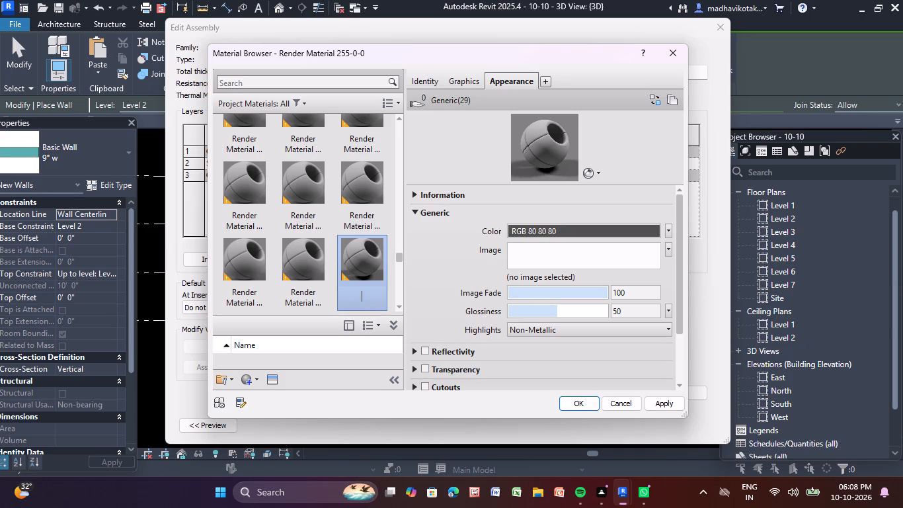
key(a)
key(m)
key(m)
key(a)
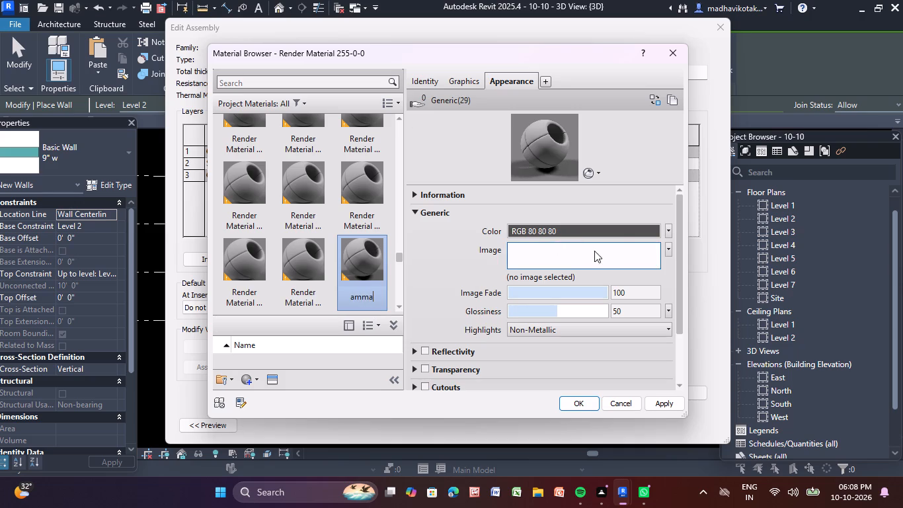
Set the amma material's appearance colour to dark blue RGB 0 0 128 and assign it to the wall's Structure layer.
click(622, 233)
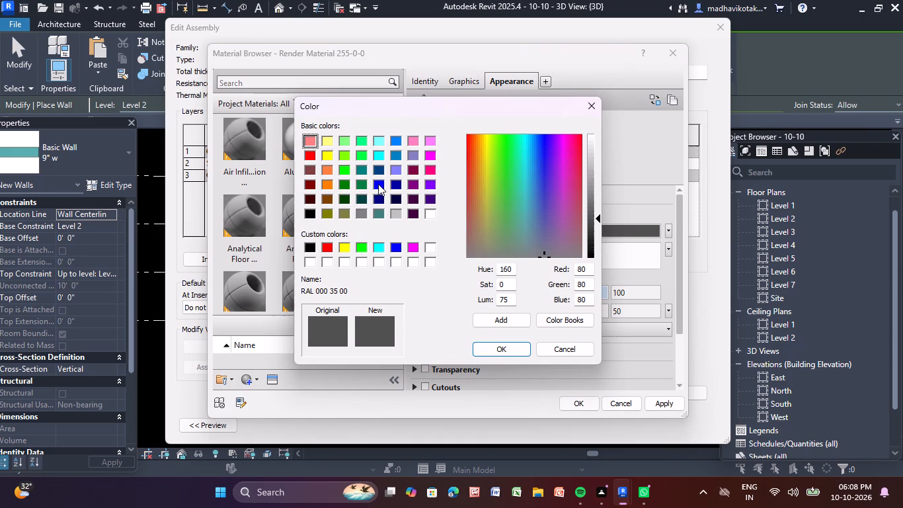
scroll(377, 183, up, 3)
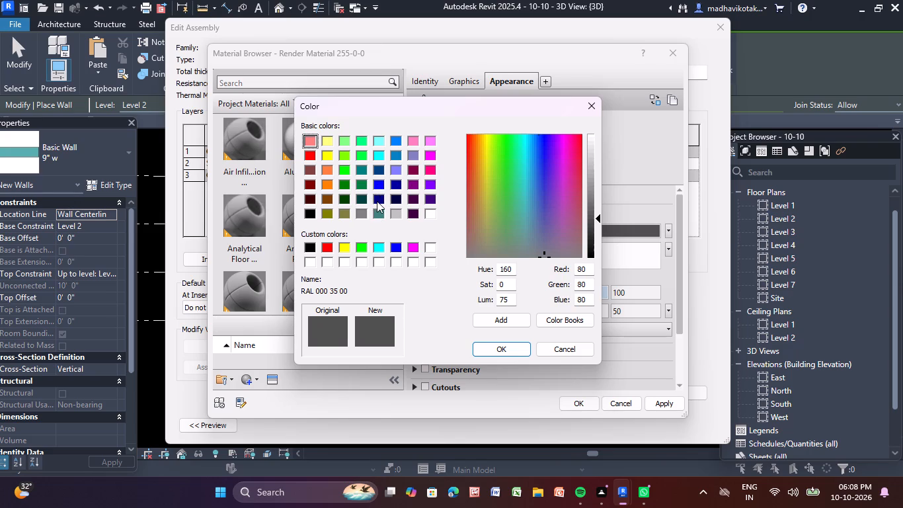
click(377, 201)
click(513, 355)
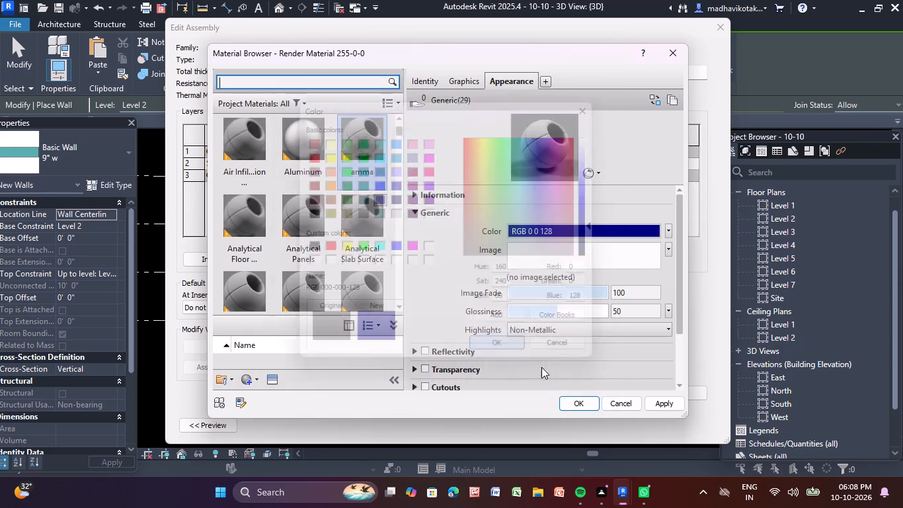
click(675, 405)
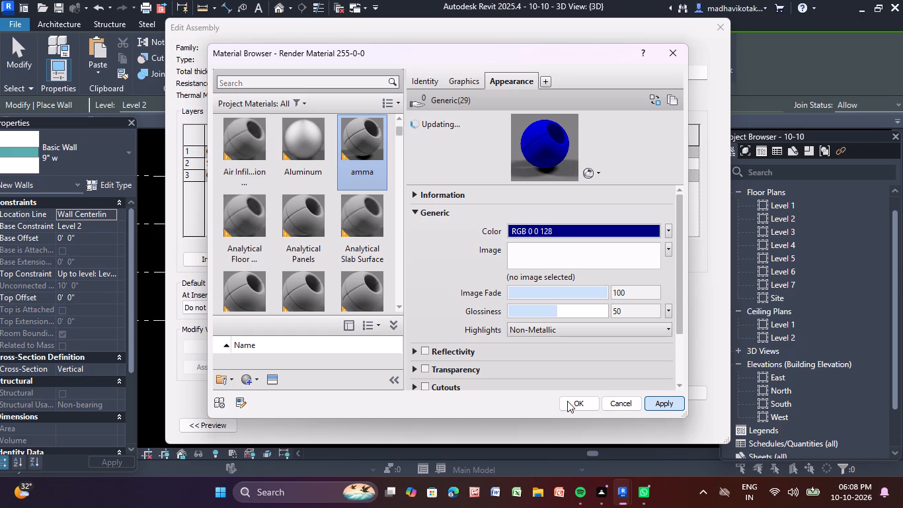
click(567, 401)
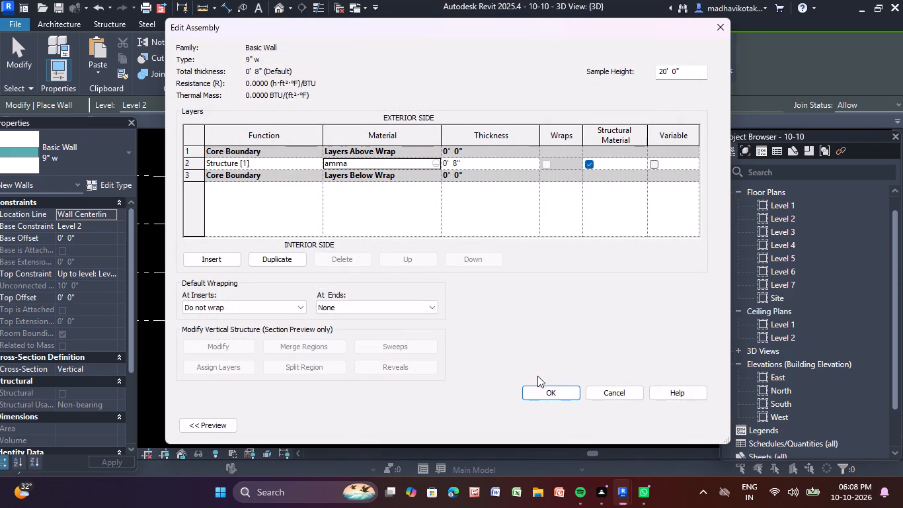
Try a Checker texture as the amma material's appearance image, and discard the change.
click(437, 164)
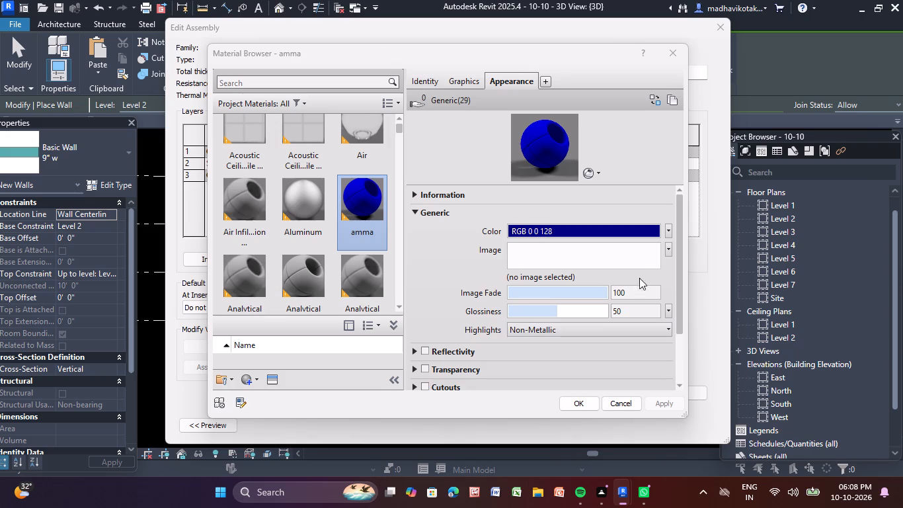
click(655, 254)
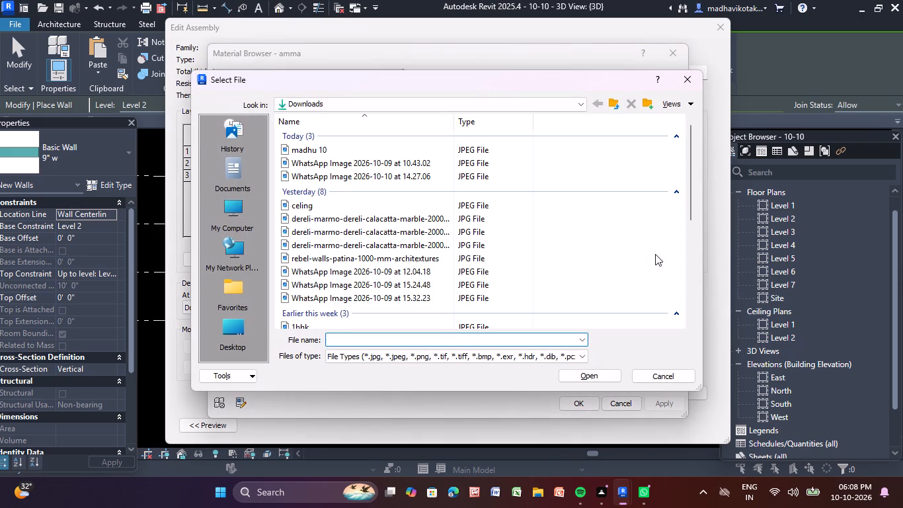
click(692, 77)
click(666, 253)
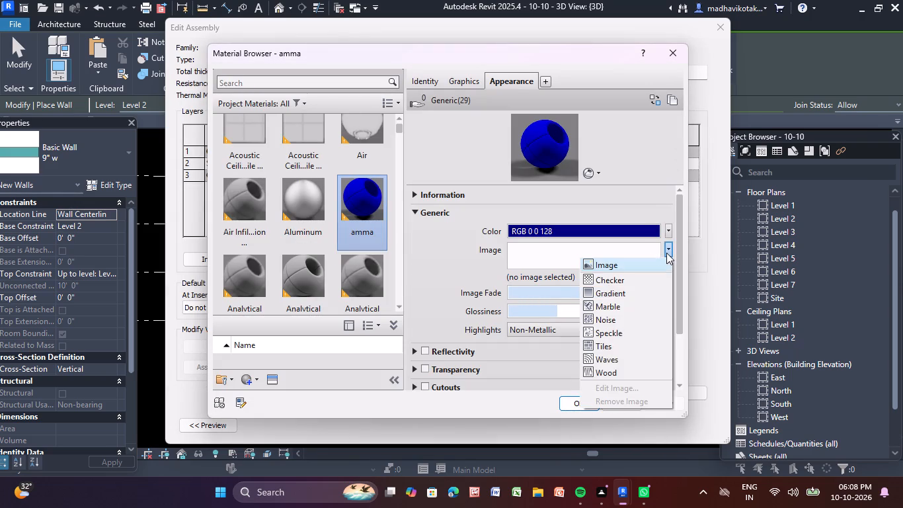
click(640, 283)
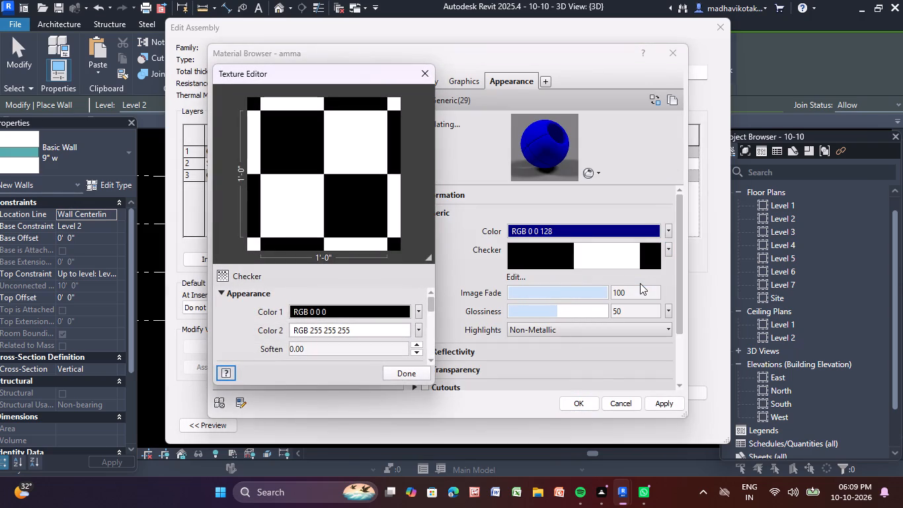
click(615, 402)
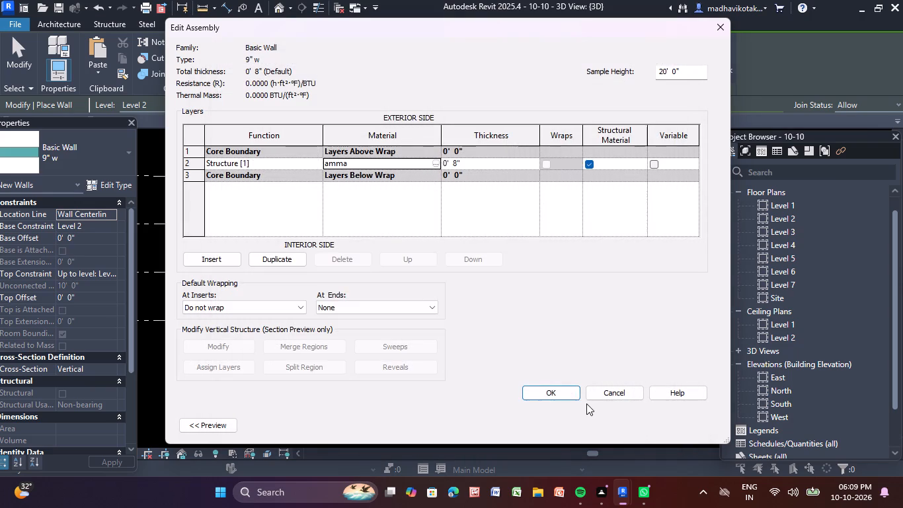
Apply the amma structure material to the 9" w wall type and check the long facade.
click(546, 390)
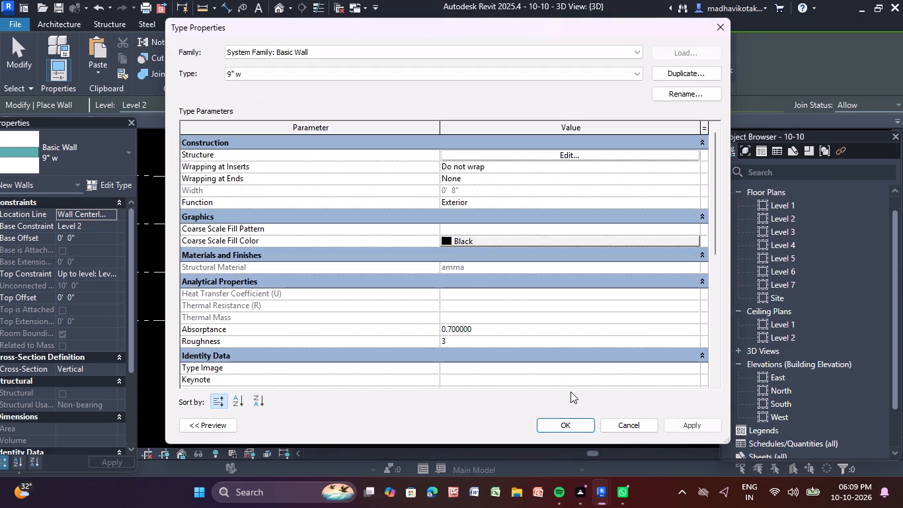
click(692, 425)
click(572, 425)
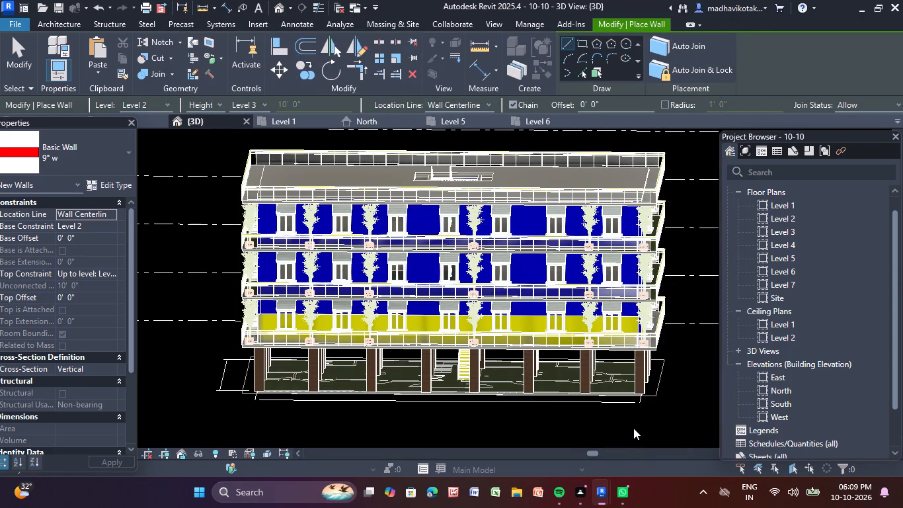
shift+middle_drag(637, 425, 637, 400)
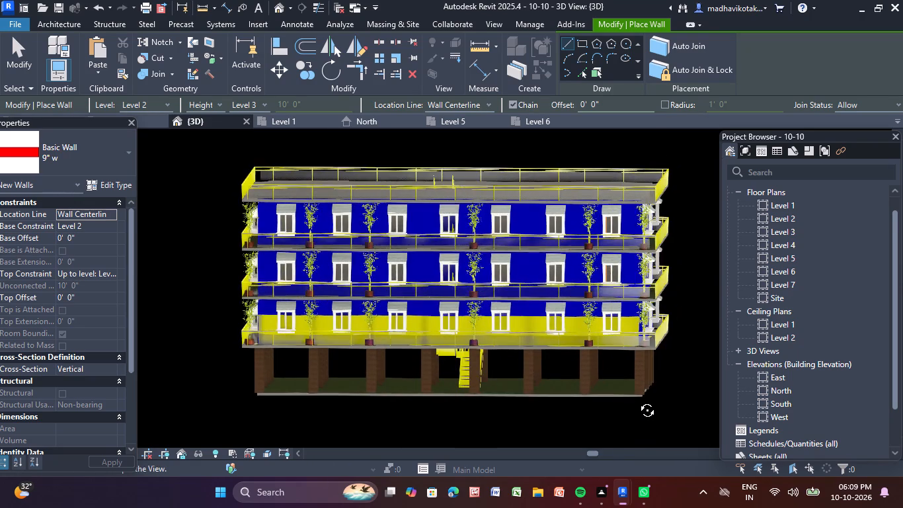
shift+middle_drag(637, 400, 630, 388)
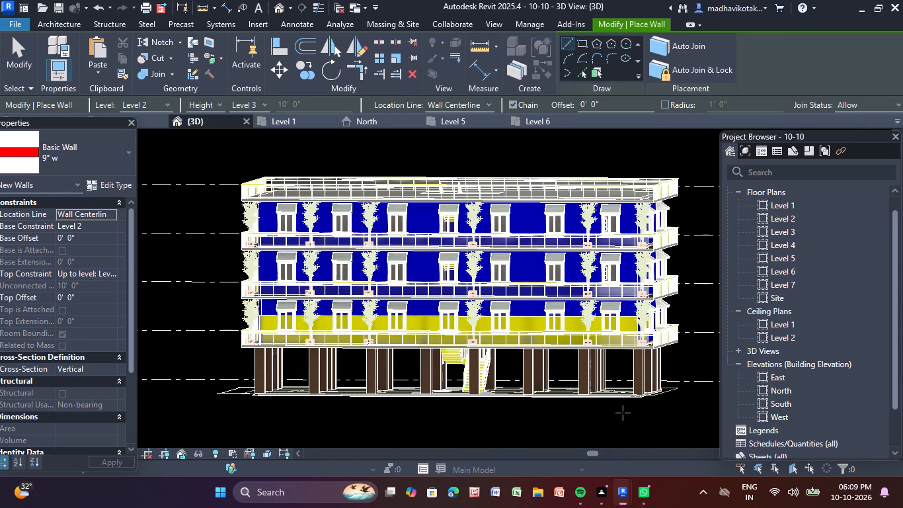
Leave wall placement and examine the long facade's wall colours, balconies and floor edges up close and from a distance.
scroll(612, 340, up, 3)
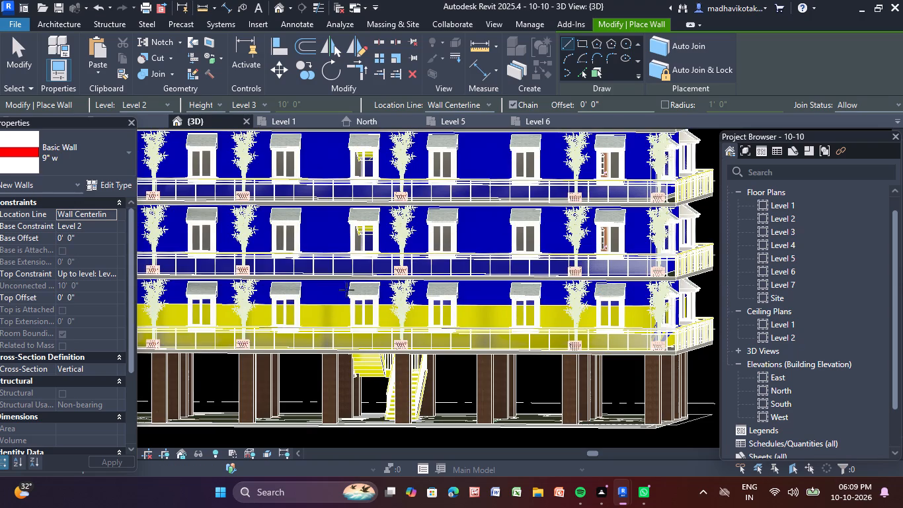
scroll(488, 228, up, 2)
scroll(488, 228, down, 3)
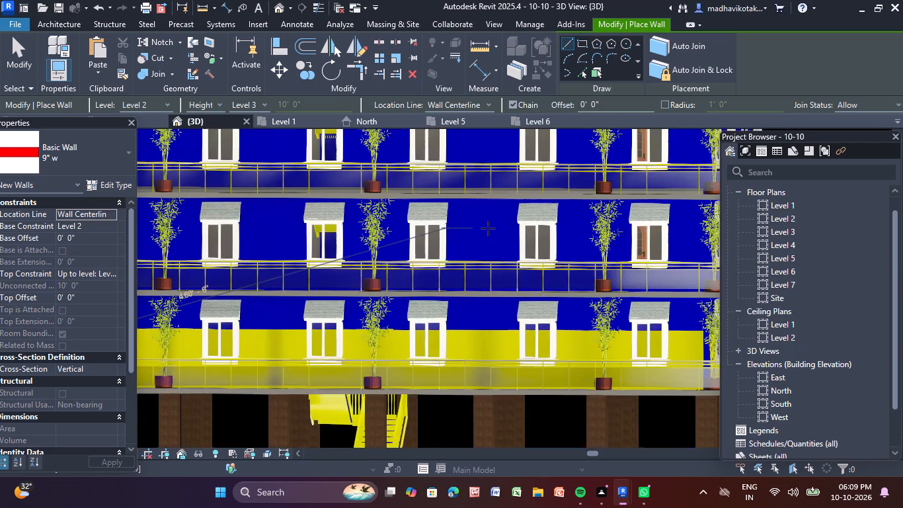
scroll(488, 228, down, 8)
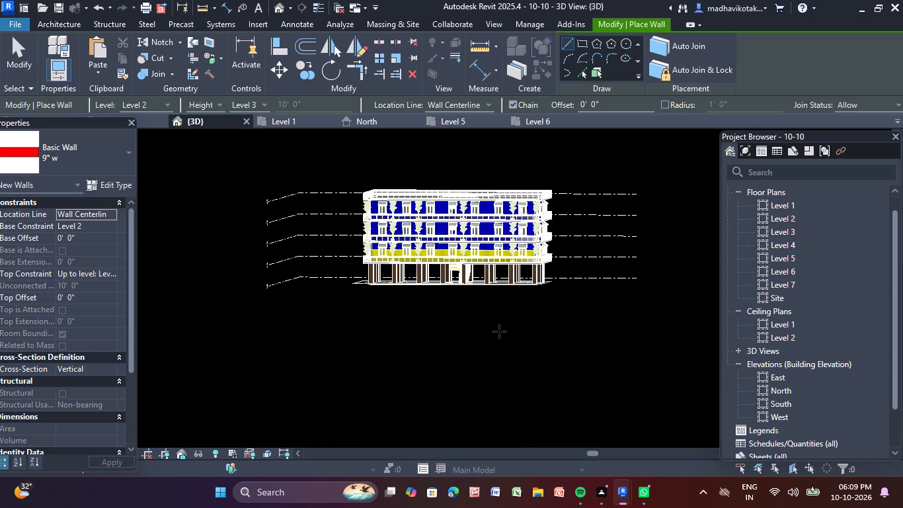
scroll(499, 331, up, 2)
middle_drag(499, 331, 498, 400)
scroll(498, 400, up, 2)
key(Escape)
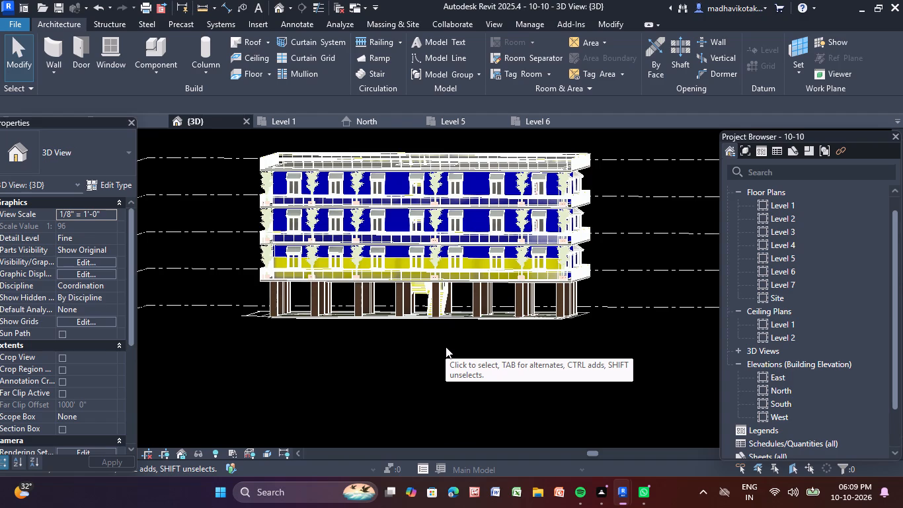
middle_drag(446, 348, 447, 388)
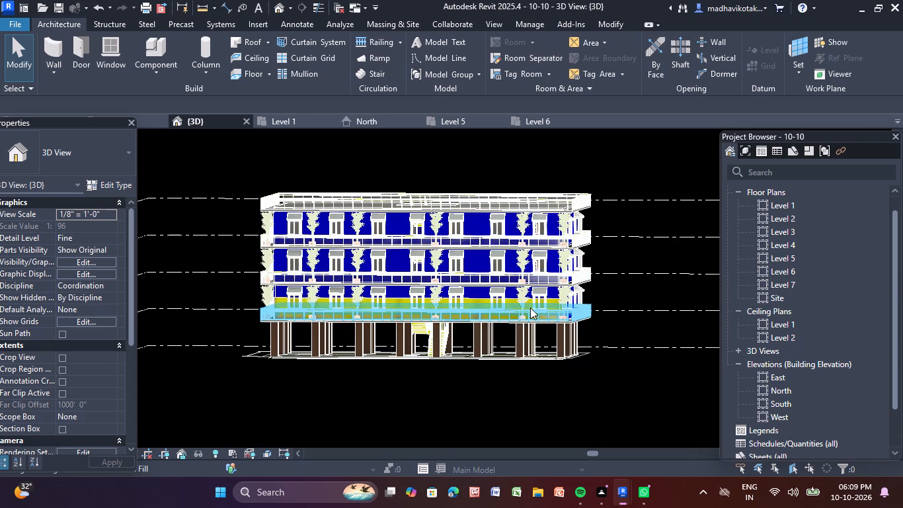
scroll(510, 303, up, 5)
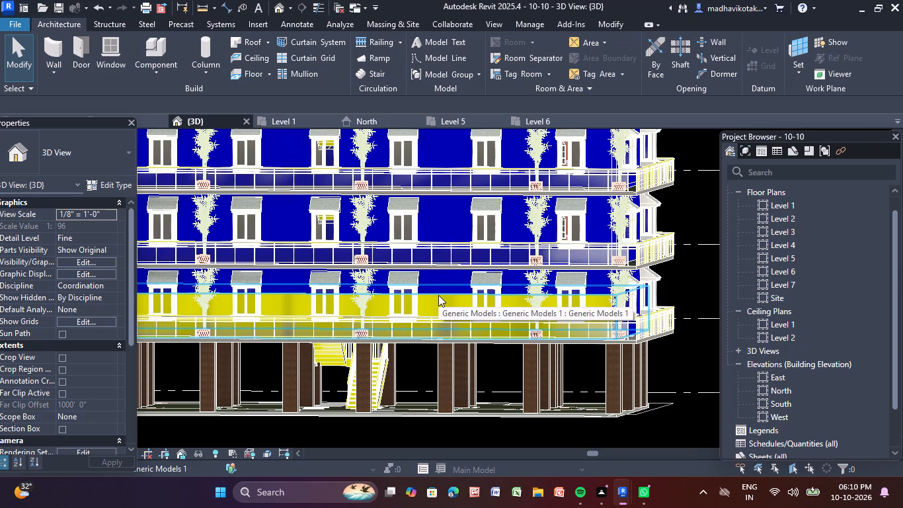
middle_drag(461, 202, 492, 272)
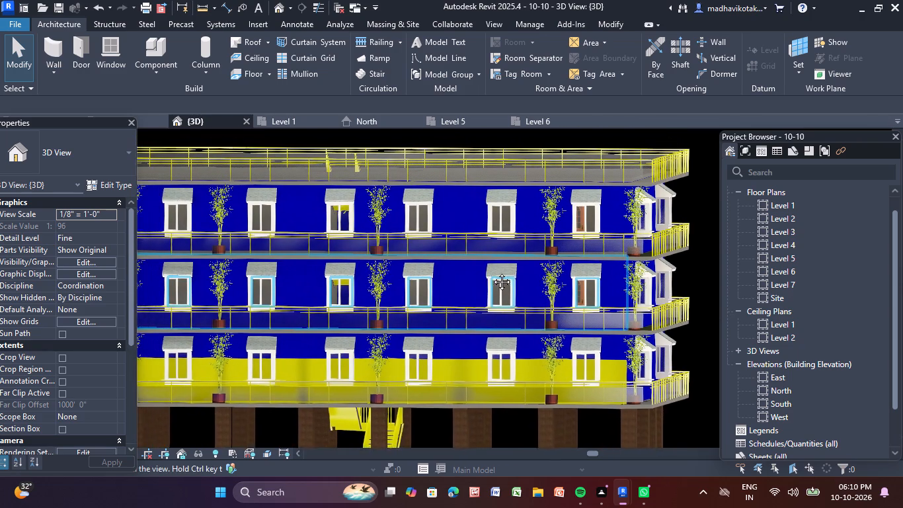
middle_drag(492, 272, 509, 256)
middle_click(509, 256)
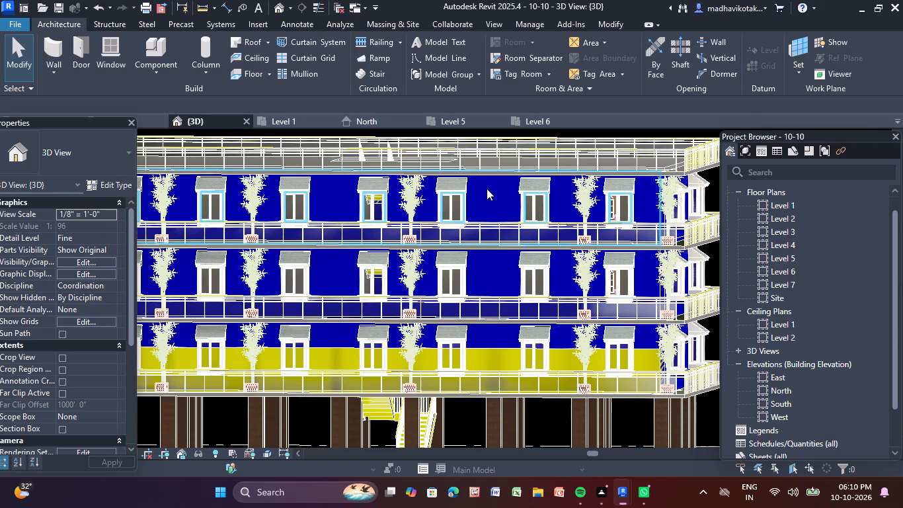
Assign amma to the Structure layer of the Level 6 floor's Generic - 12" type, with its appearance colour set to yellow RGB 255 255 0.
click(488, 176)
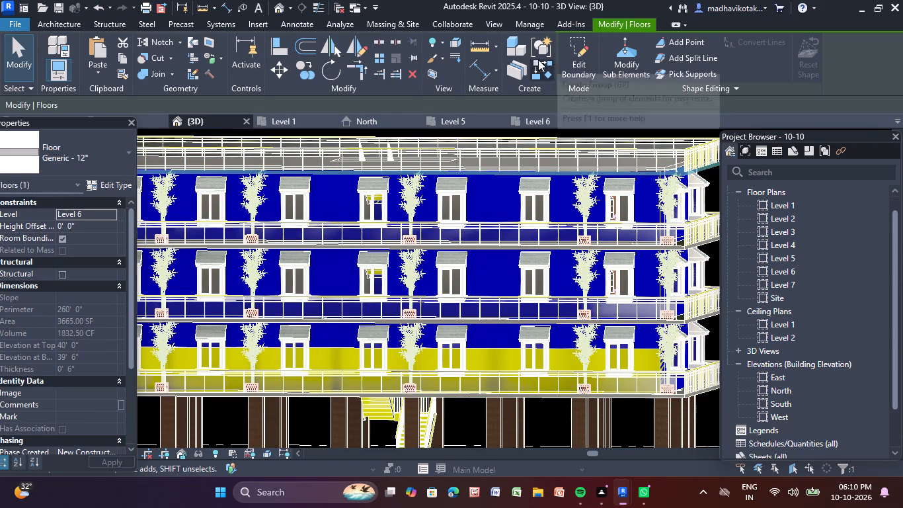
click(104, 180)
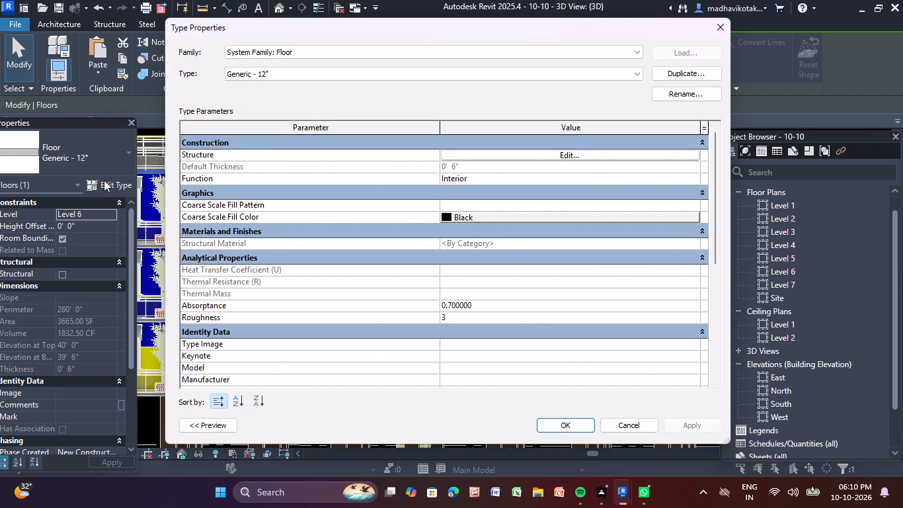
click(547, 157)
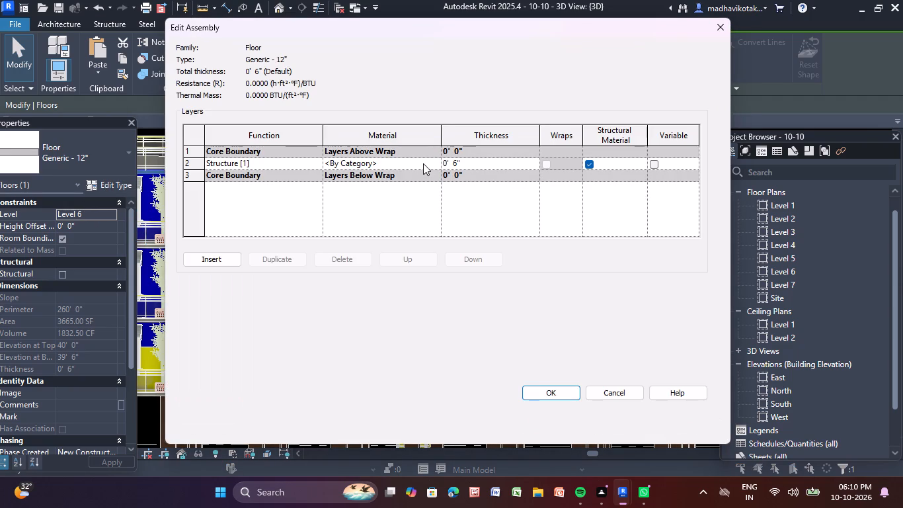
click(426, 161)
click(434, 161)
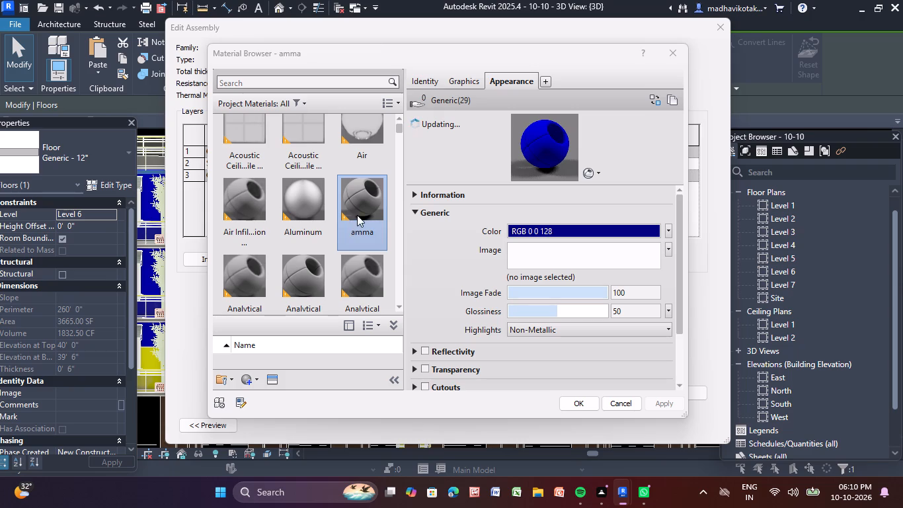
click(628, 232)
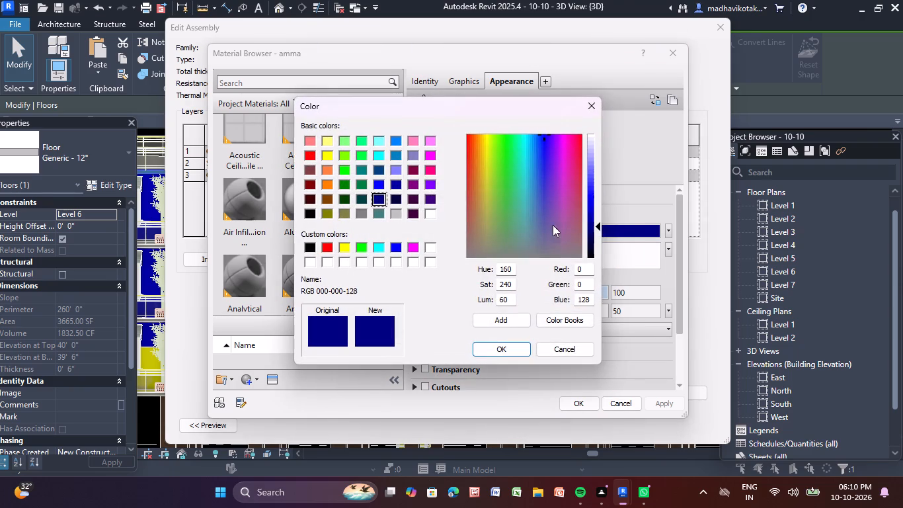
click(329, 153)
drag(512, 345, 504, 357)
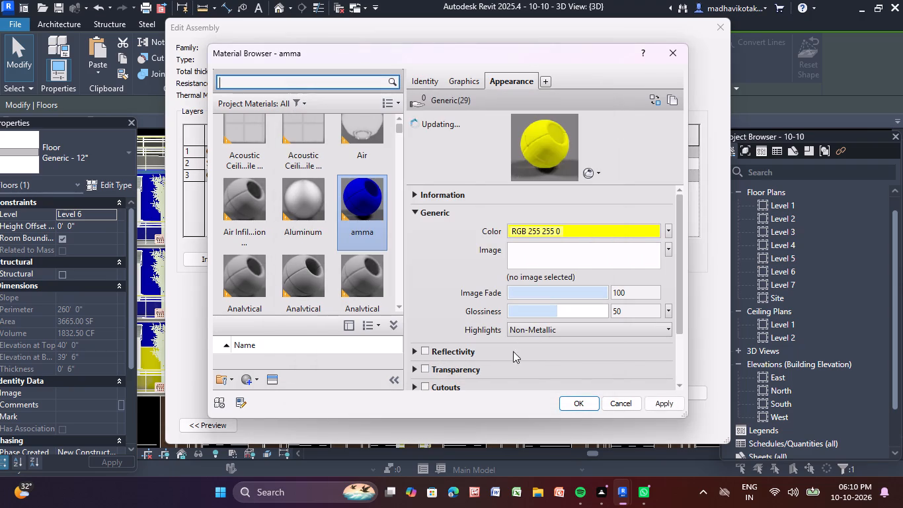
click(657, 403)
click(587, 402)
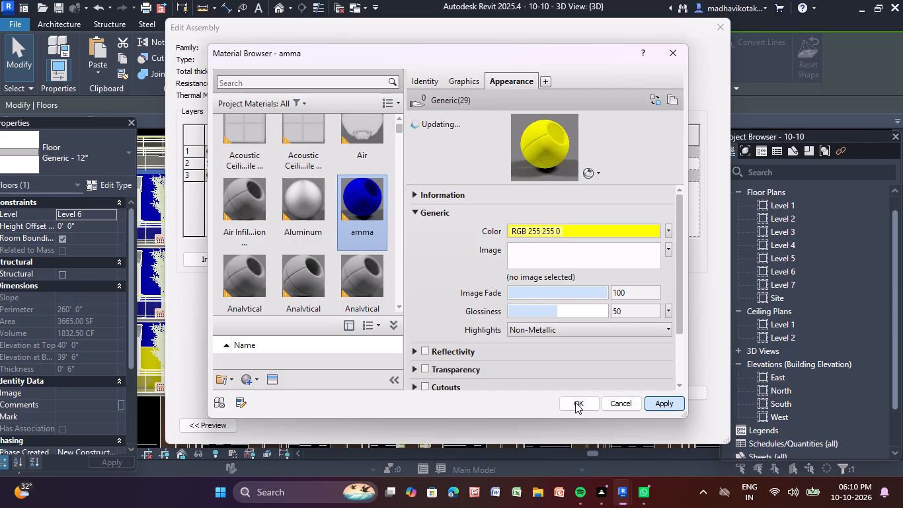
click(558, 393)
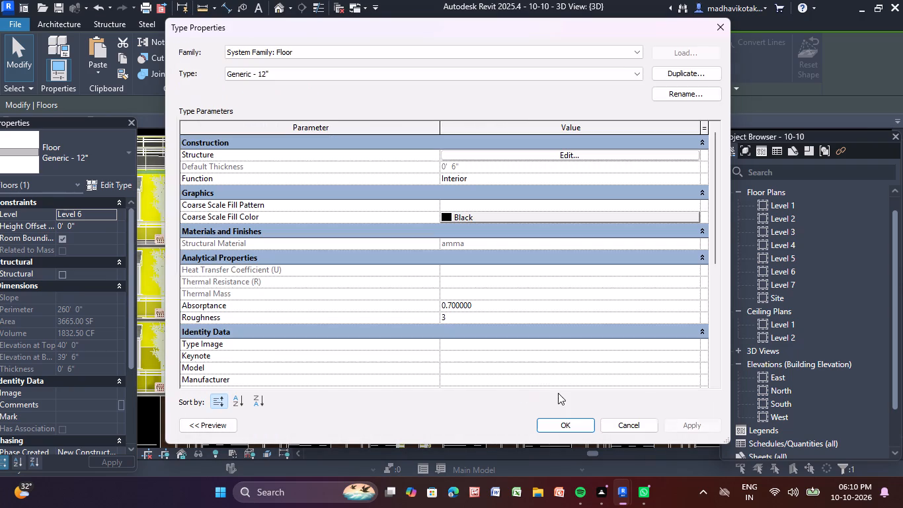
click(684, 426)
click(574, 429)
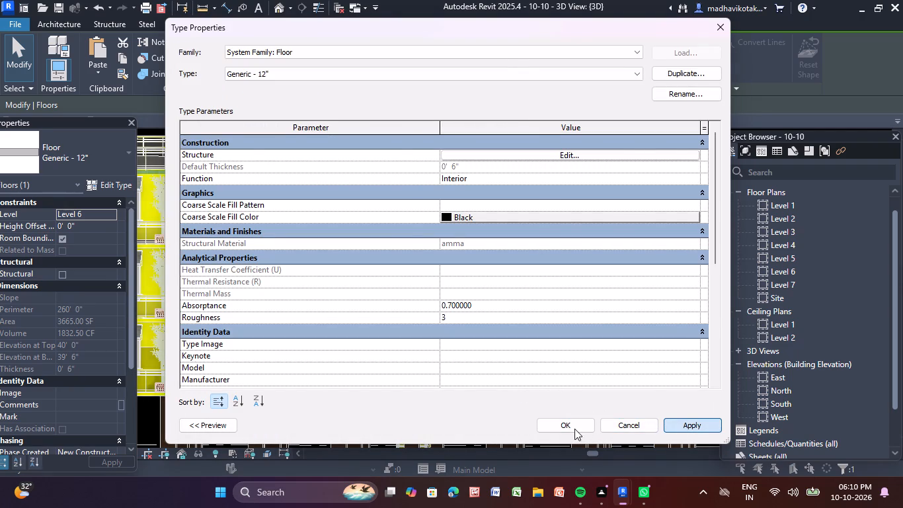
key(Escape)
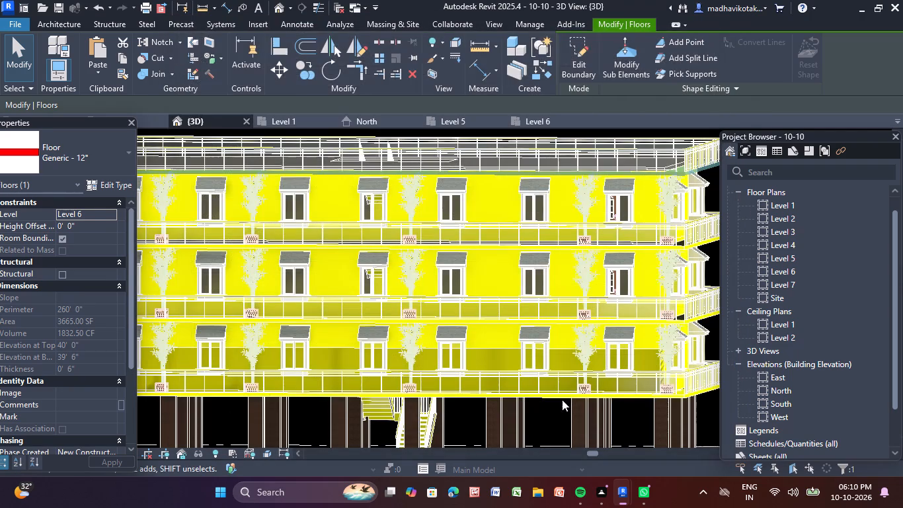
Examine the recoloured walls and floor slabs from below, from above the roof and straight onto the long facade.
scroll(565, 393, down, 3)
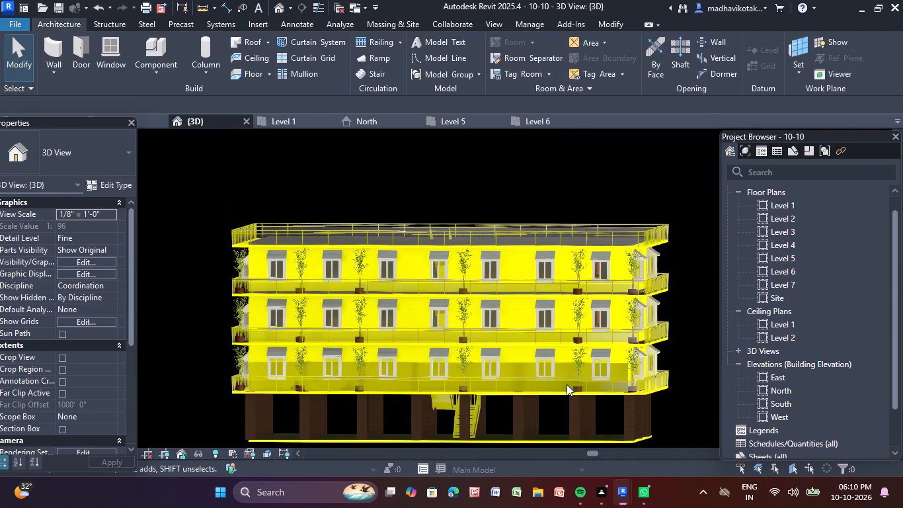
scroll(567, 384, down, 1)
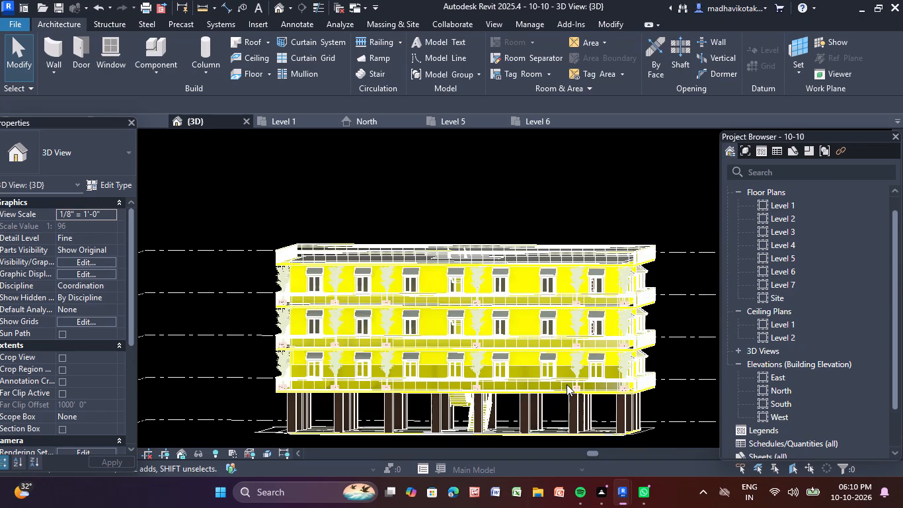
middle_drag(567, 384, 561, 299)
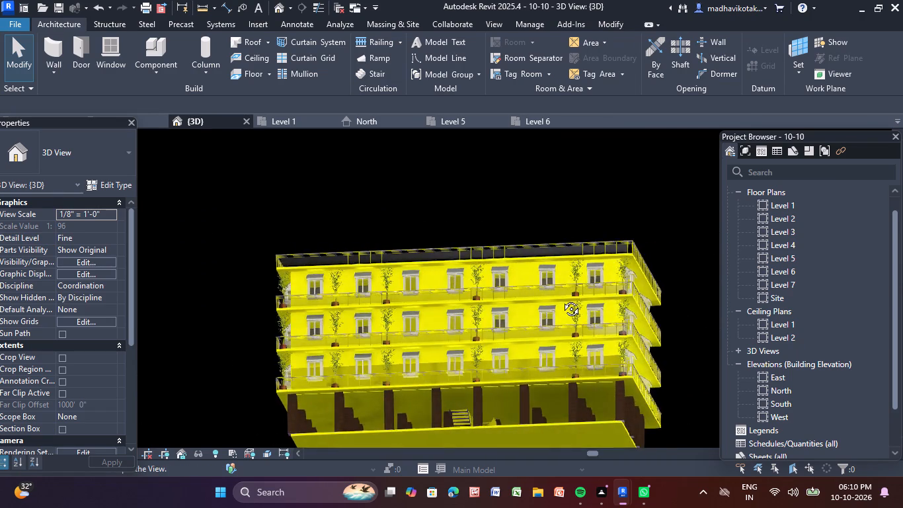
middle_drag(561, 299, 592, 431)
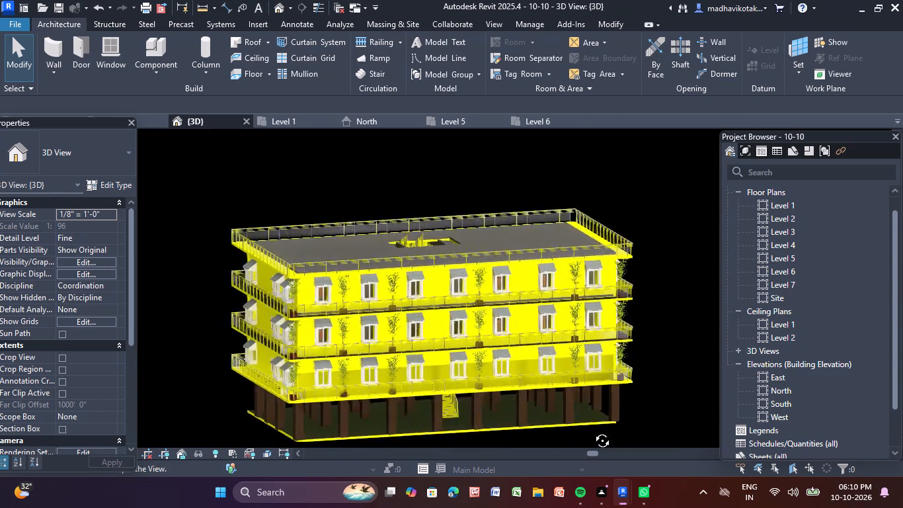
middle_drag(592, 431, 581, 400)
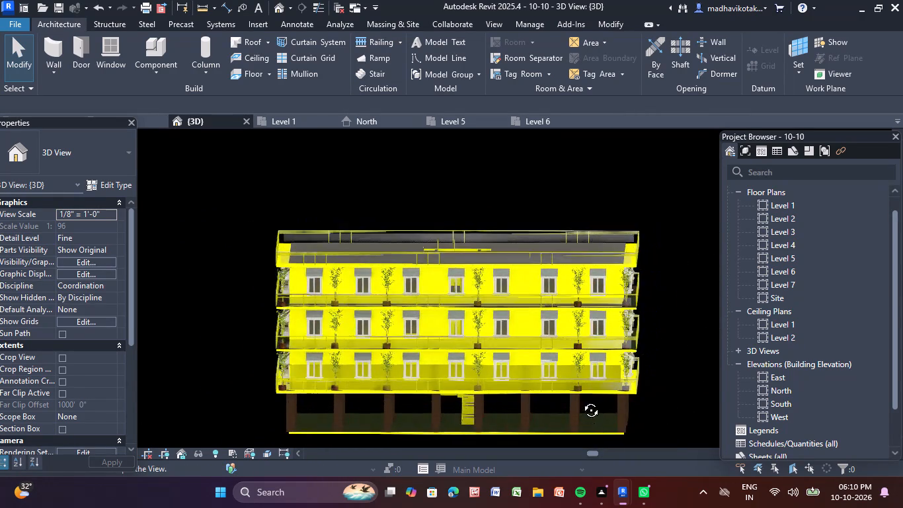
middle_drag(581, 400, 578, 390)
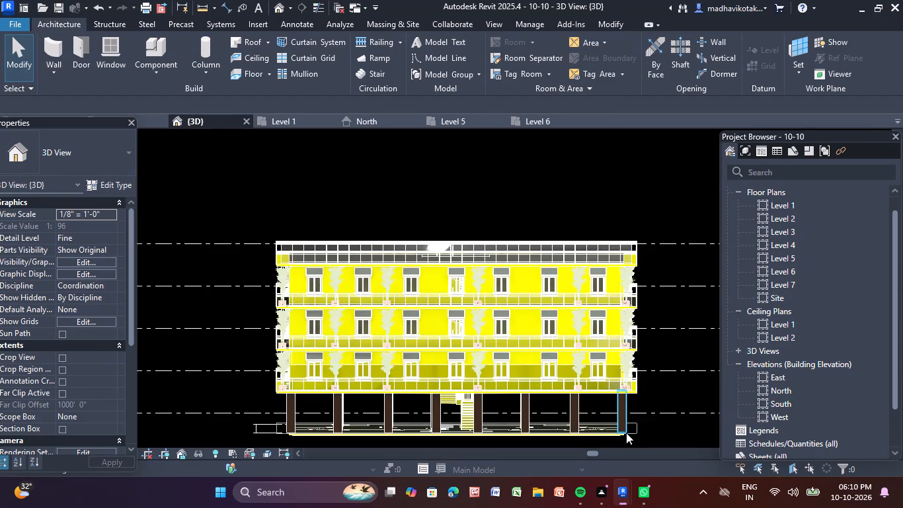
scroll(563, 284, up, 7)
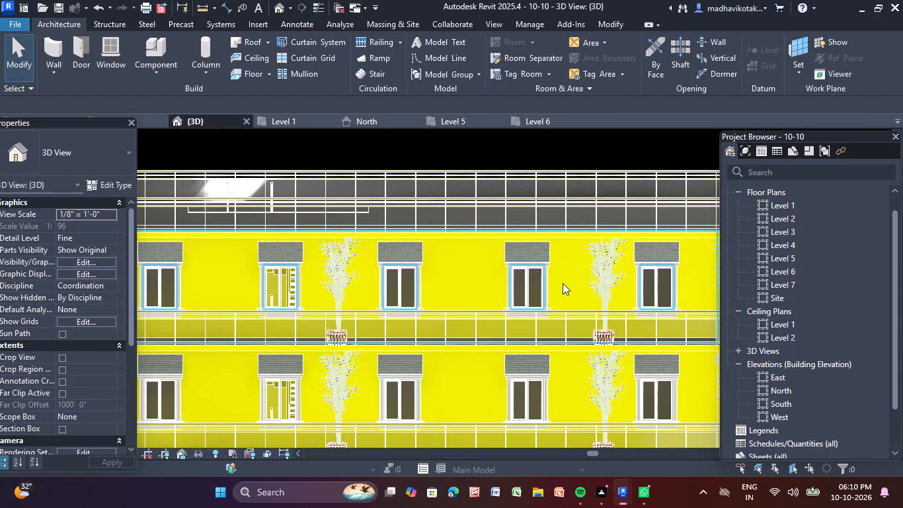
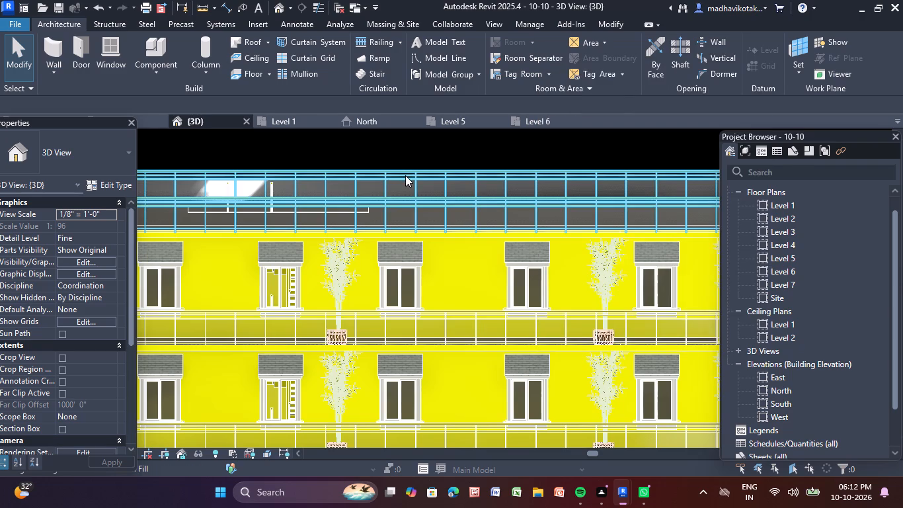
Change the amma material's appearance colour to dark red, RGB 128 0 0, and apply it.
key(Escape)
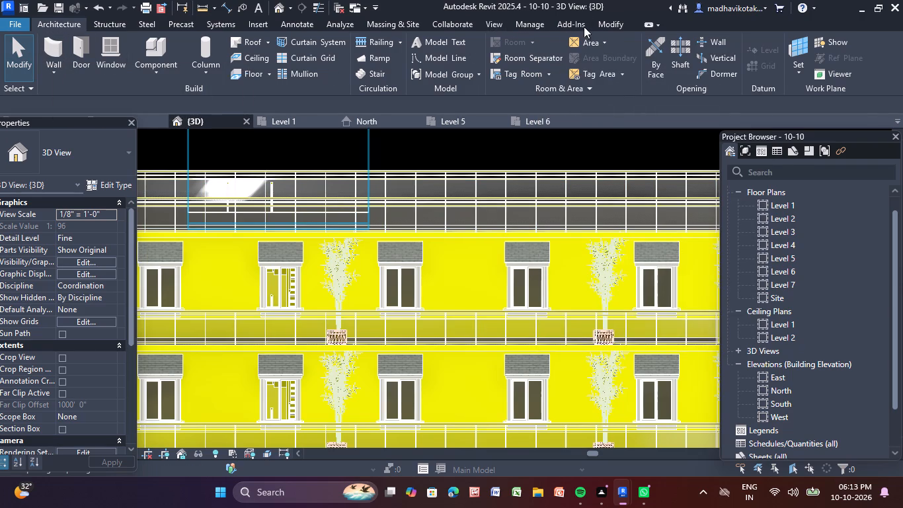
click(533, 24)
click(63, 48)
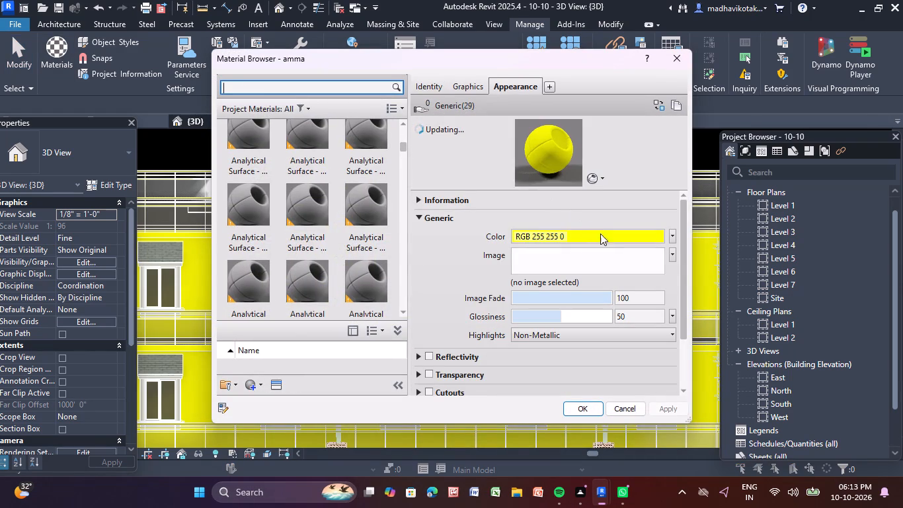
scroll(603, 235, up, 7)
click(603, 235)
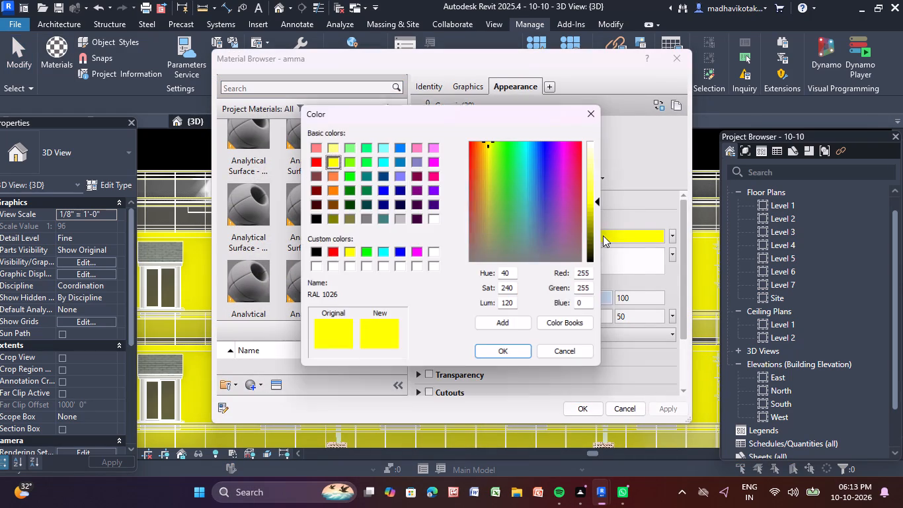
click(314, 192)
click(491, 351)
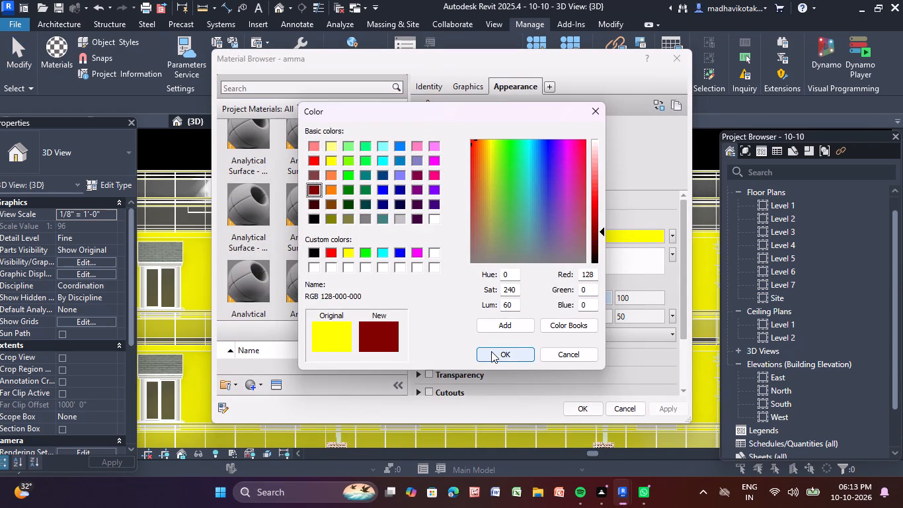
click(665, 409)
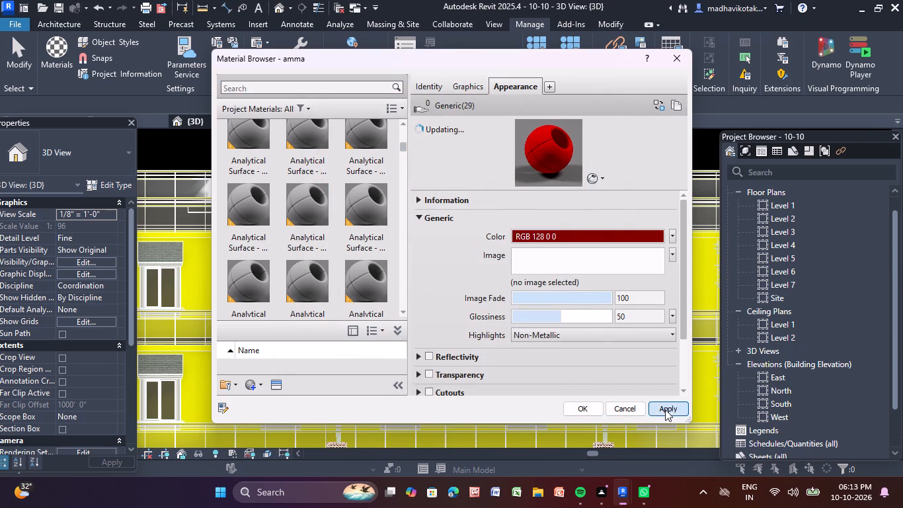
click(578, 405)
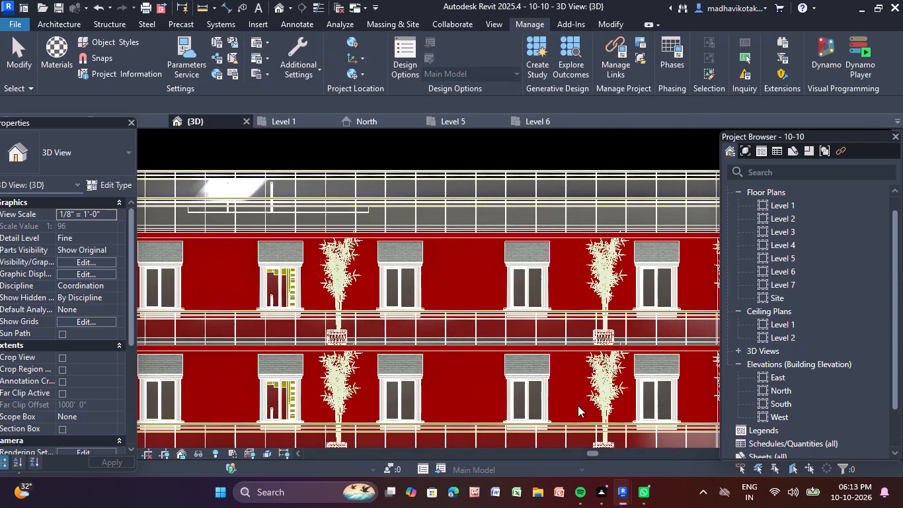
Start Remove Paint for the facade and close the Properties palette, keeping the 3D view active.
scroll(565, 389, down, 4)
middle_drag(561, 384, 577, 263)
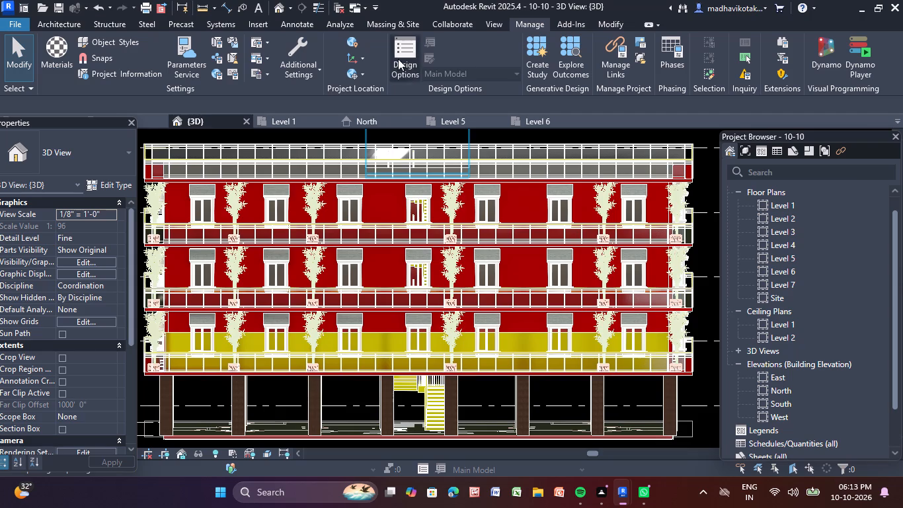
click(72, 29)
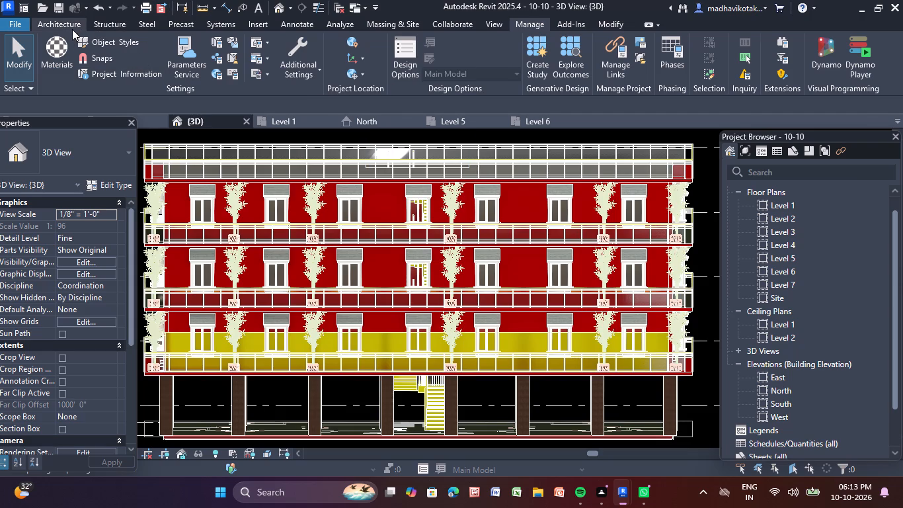
click(447, 63)
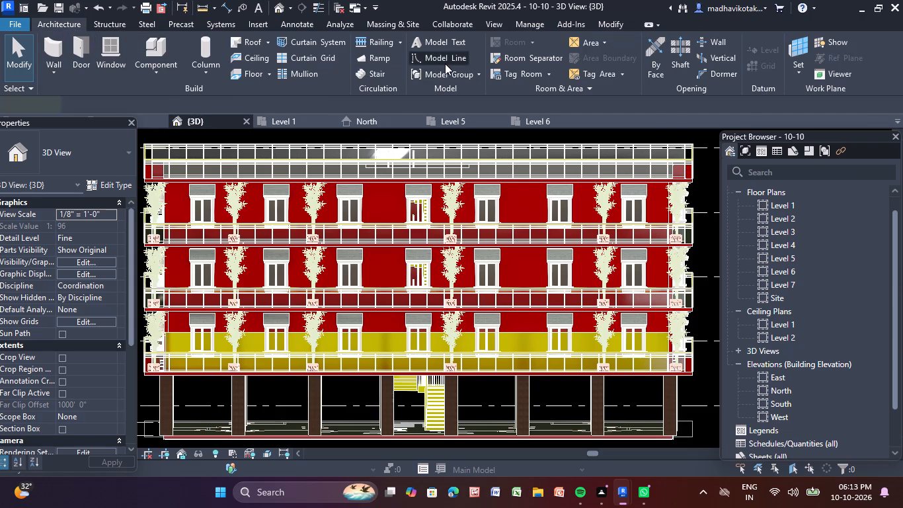
click(217, 56)
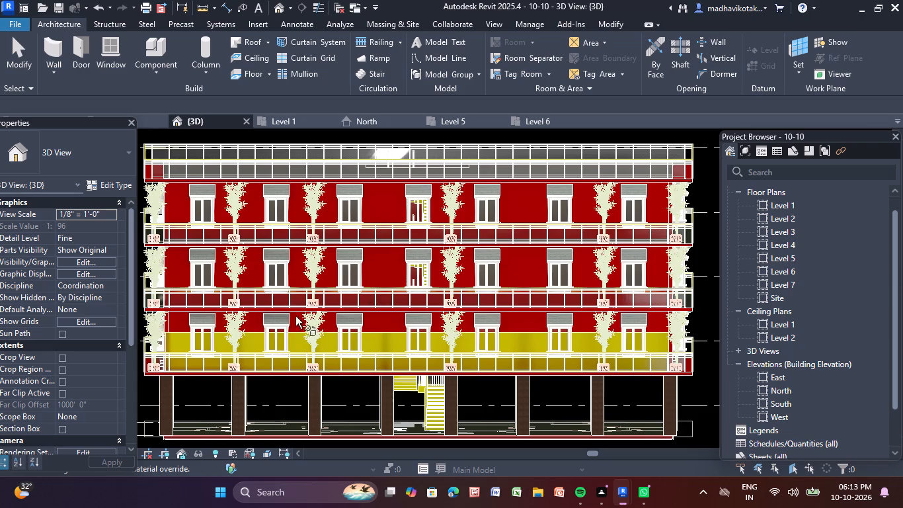
click(131, 116)
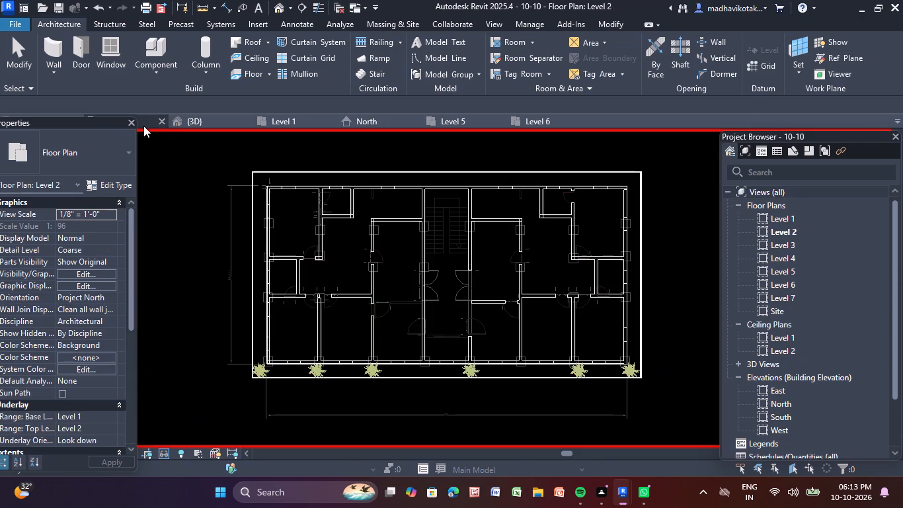
click(220, 124)
click(128, 126)
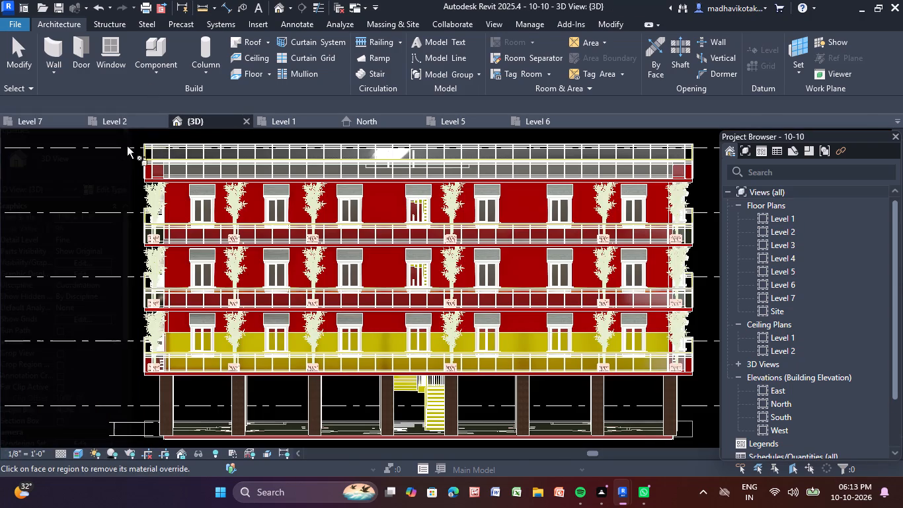
Set the 3D view's visual style to Shaded.
click(77, 452)
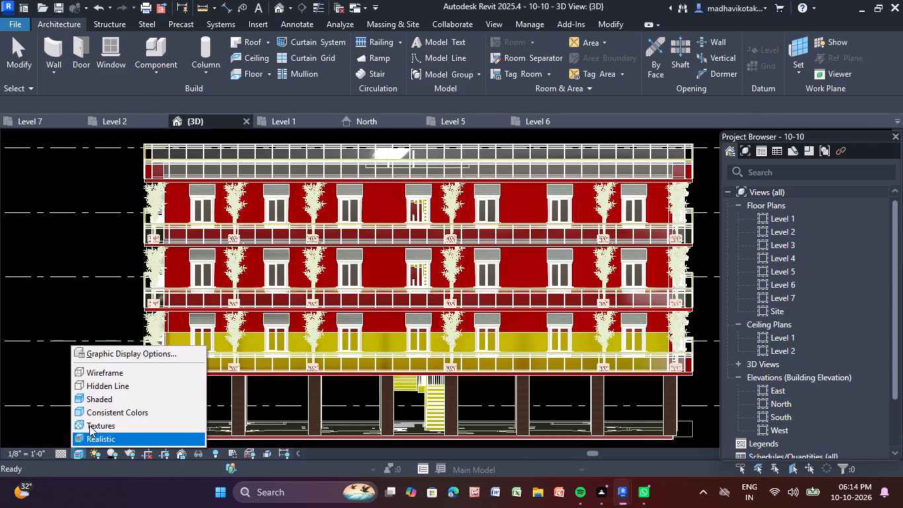
click(102, 402)
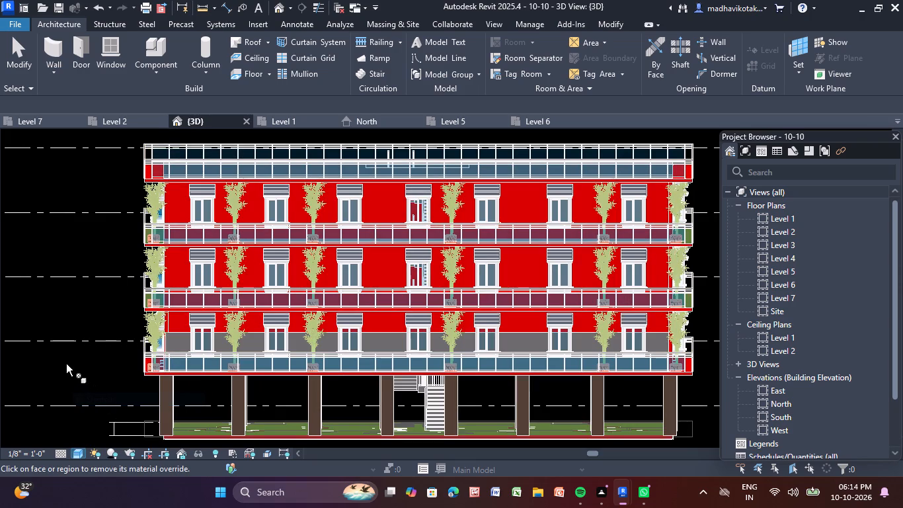
click(66, 364)
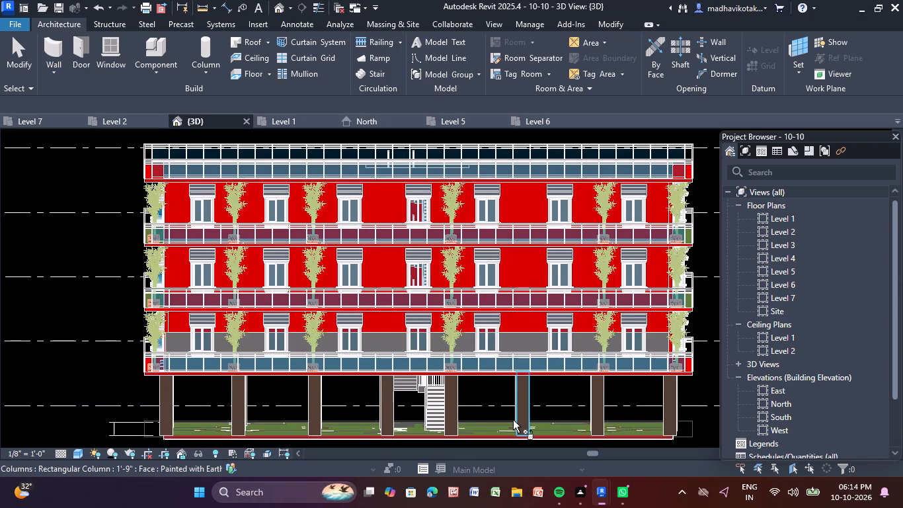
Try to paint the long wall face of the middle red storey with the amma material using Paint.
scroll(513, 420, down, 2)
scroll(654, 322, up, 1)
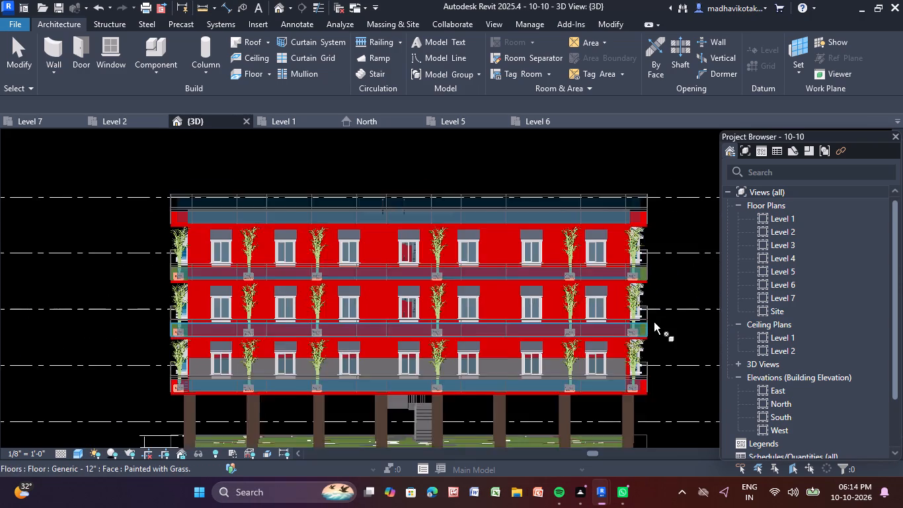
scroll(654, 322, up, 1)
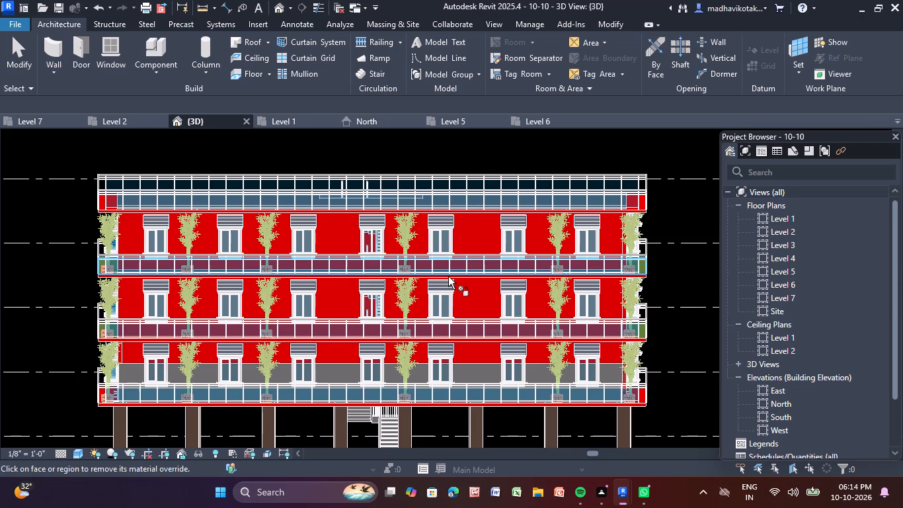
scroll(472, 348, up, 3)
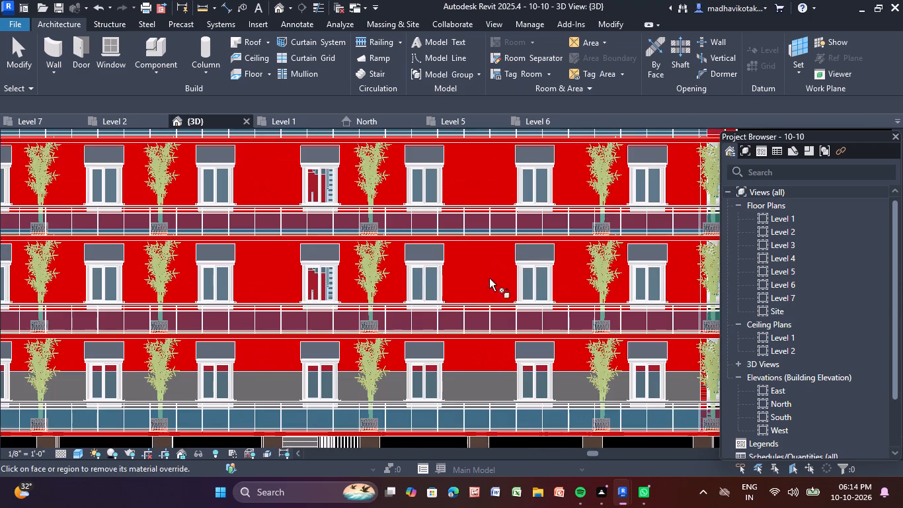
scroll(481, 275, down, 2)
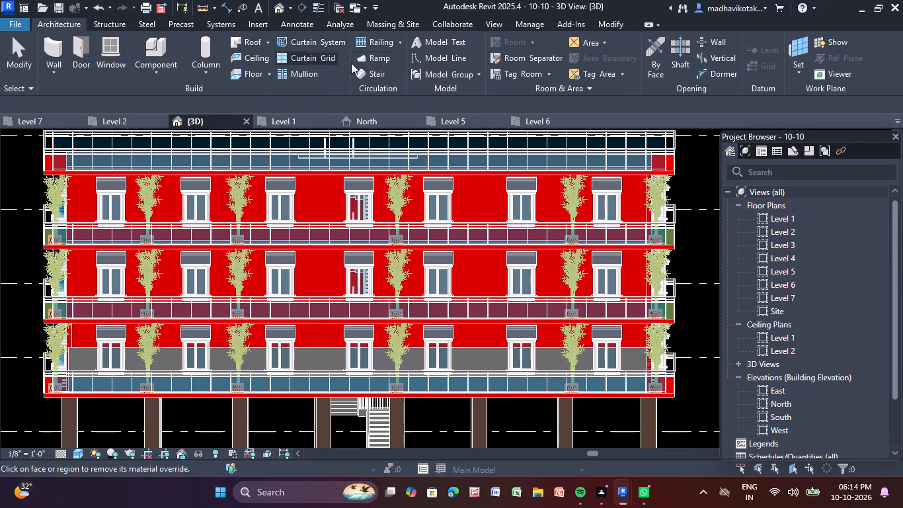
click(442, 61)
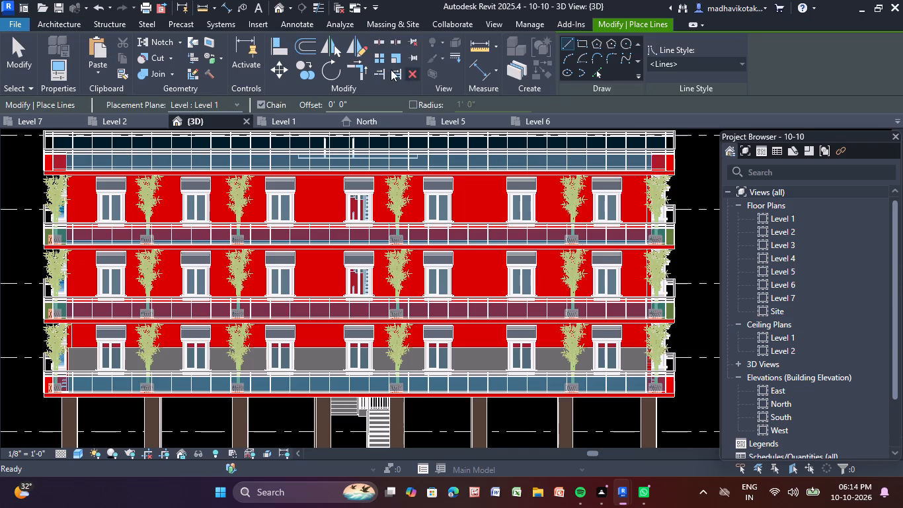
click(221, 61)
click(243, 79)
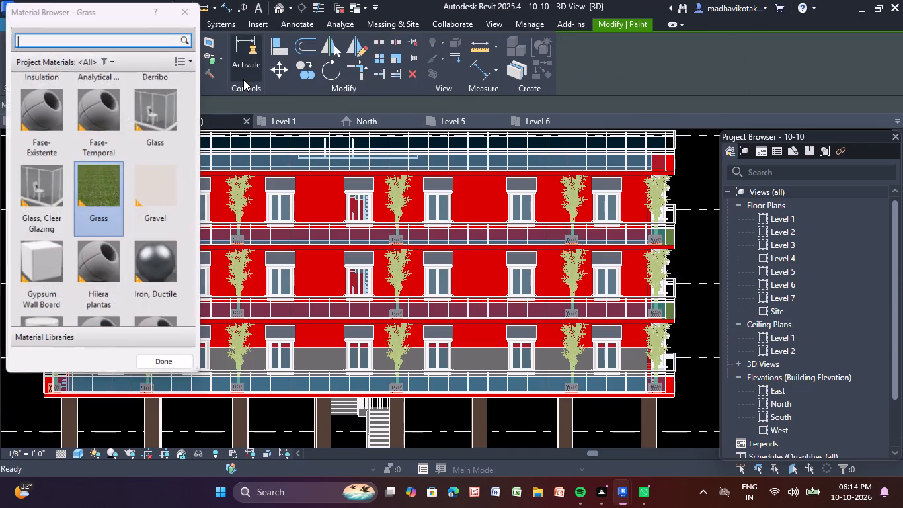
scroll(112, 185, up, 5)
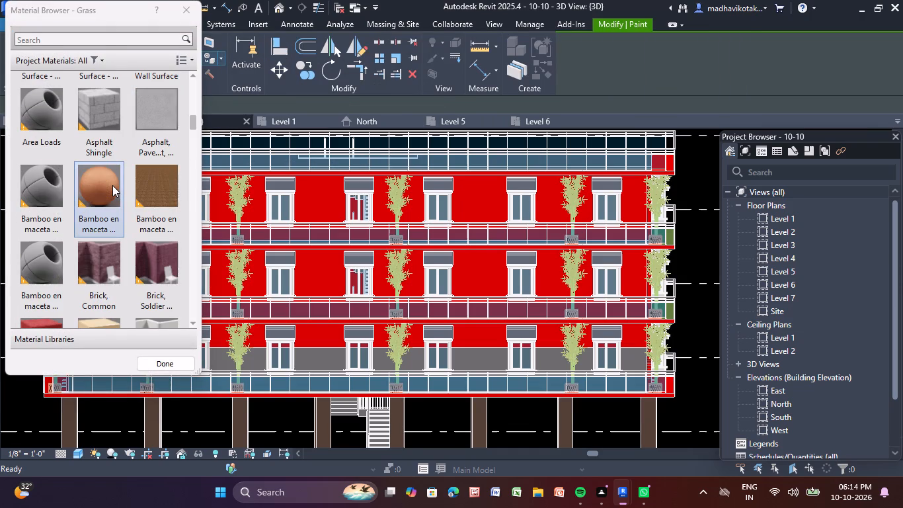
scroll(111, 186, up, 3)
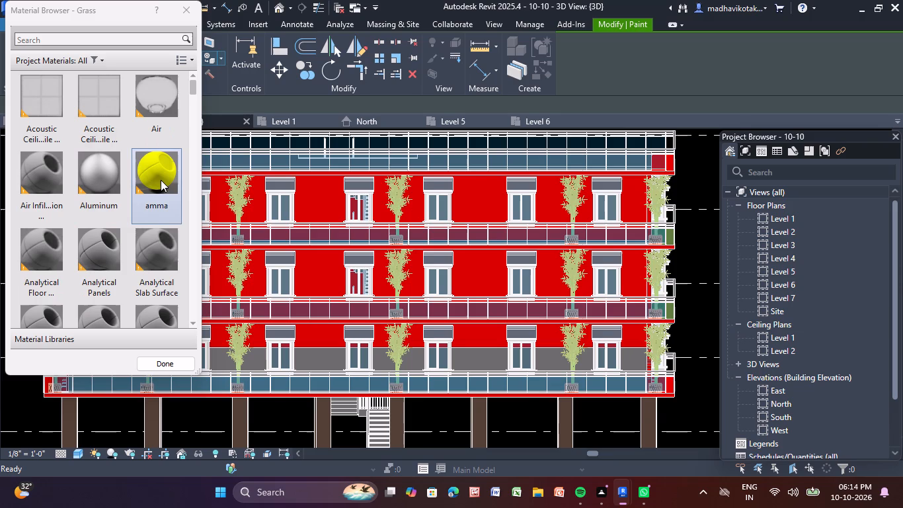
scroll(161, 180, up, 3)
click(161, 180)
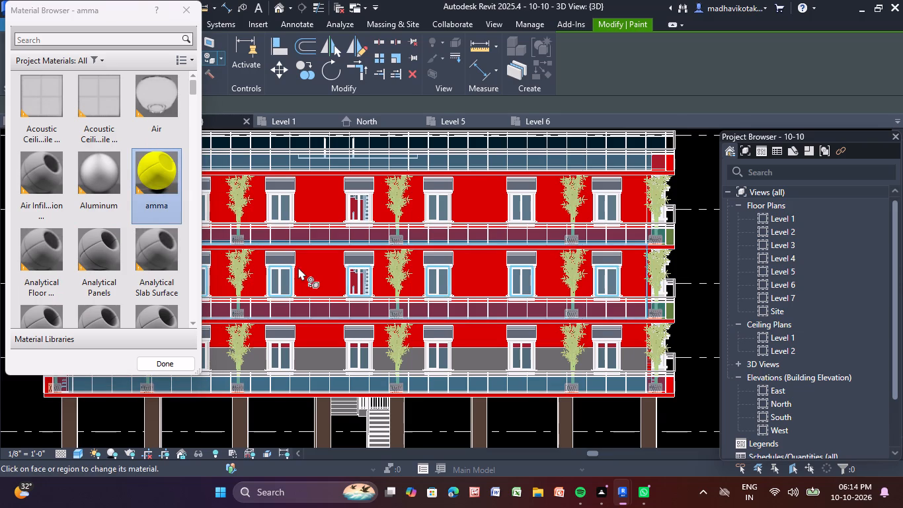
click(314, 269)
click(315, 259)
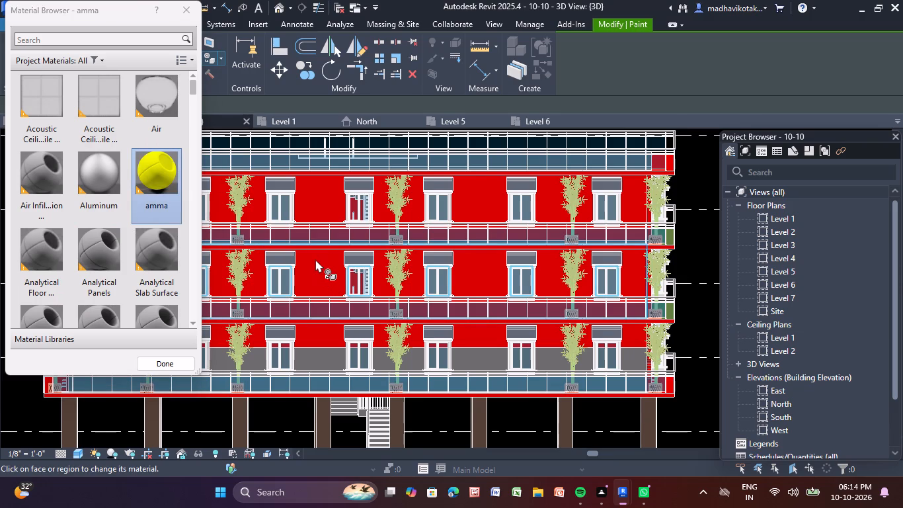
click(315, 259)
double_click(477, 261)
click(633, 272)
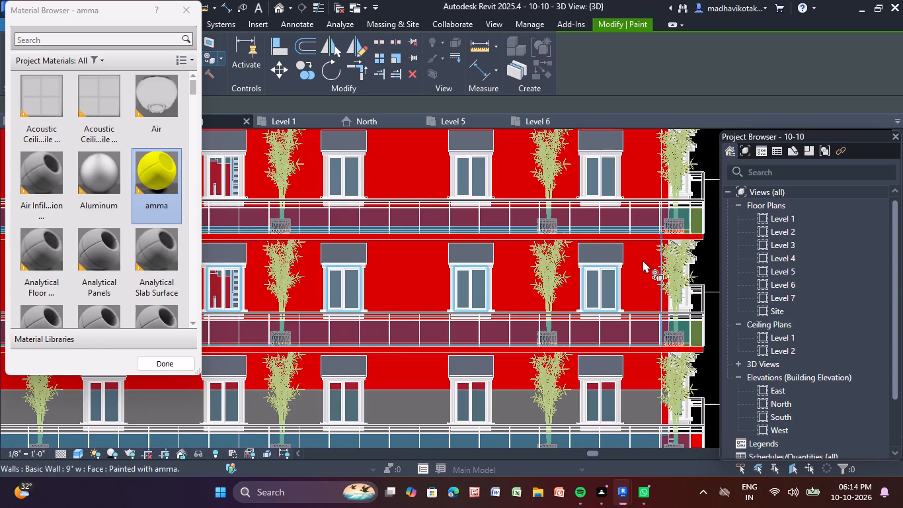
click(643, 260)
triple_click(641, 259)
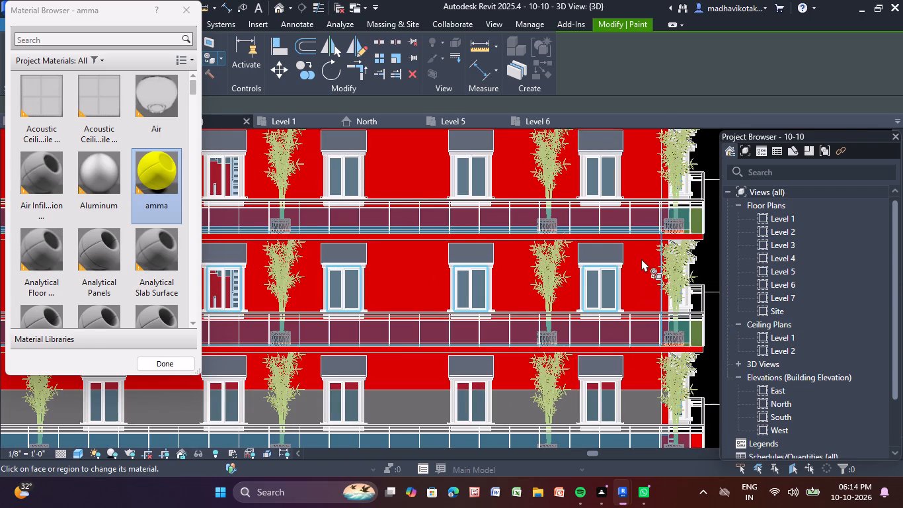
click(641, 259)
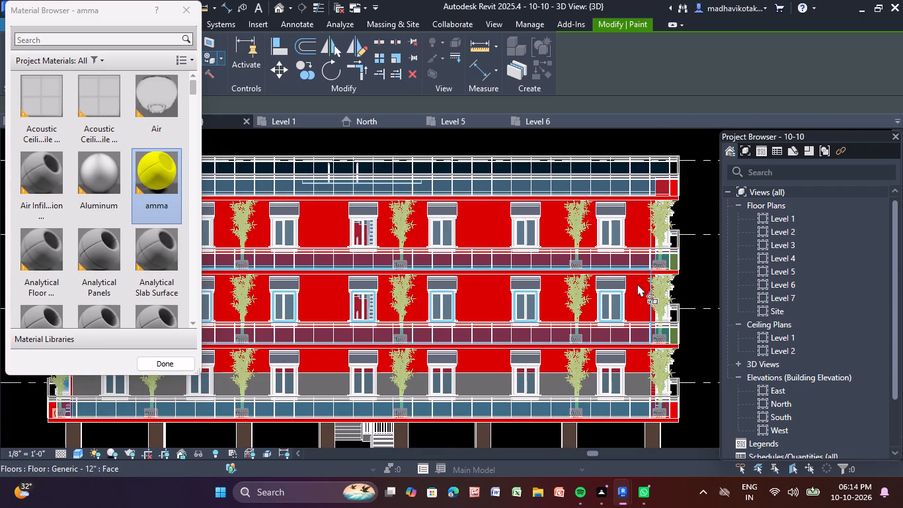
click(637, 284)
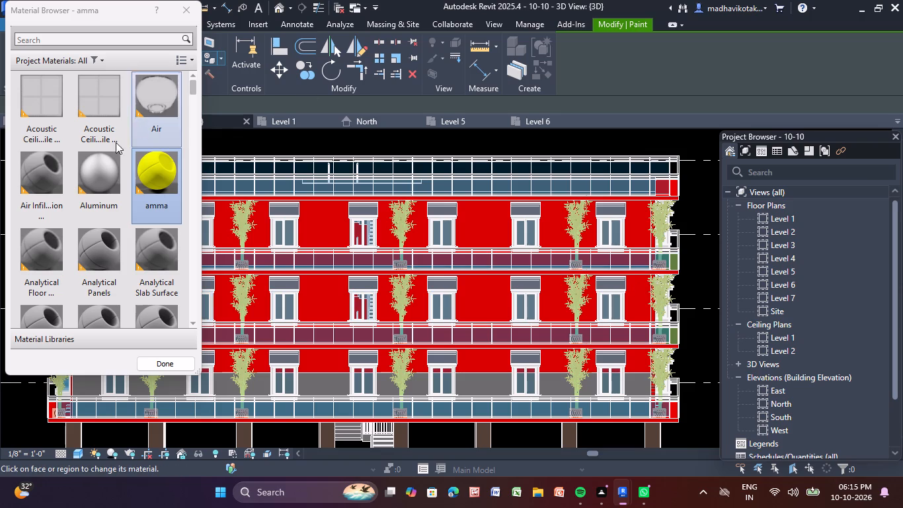
Paint the long wall face of the middle red storey with the purple-swatch Default Mass Int... material.
scroll(120, 189, up, 5)
scroll(89, 200, down, 5)
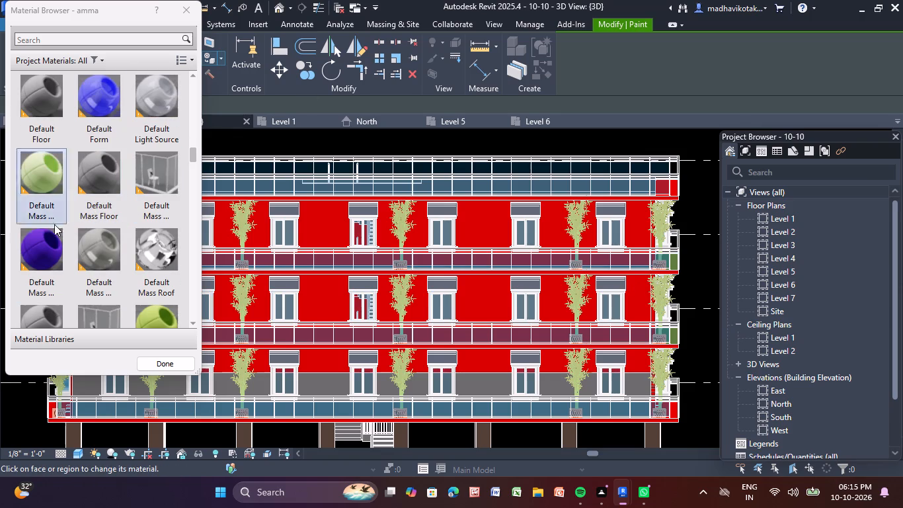
click(27, 255)
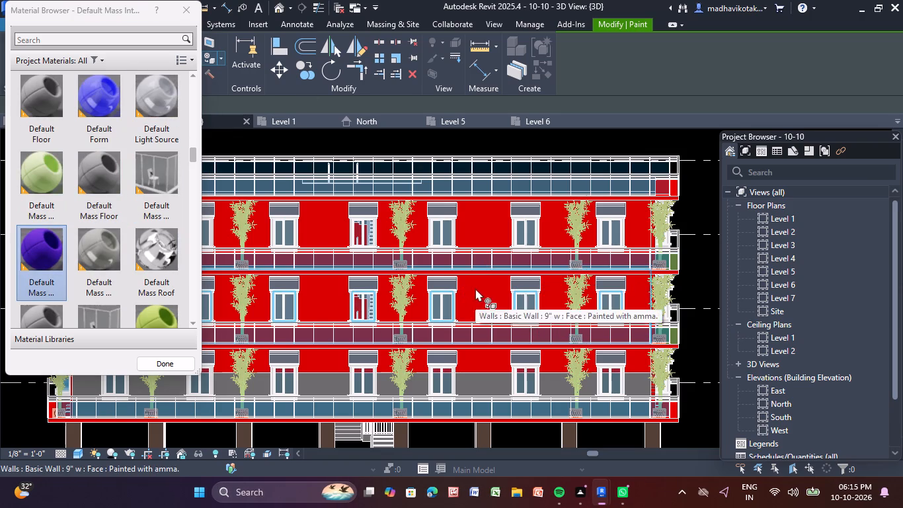
click(475, 288)
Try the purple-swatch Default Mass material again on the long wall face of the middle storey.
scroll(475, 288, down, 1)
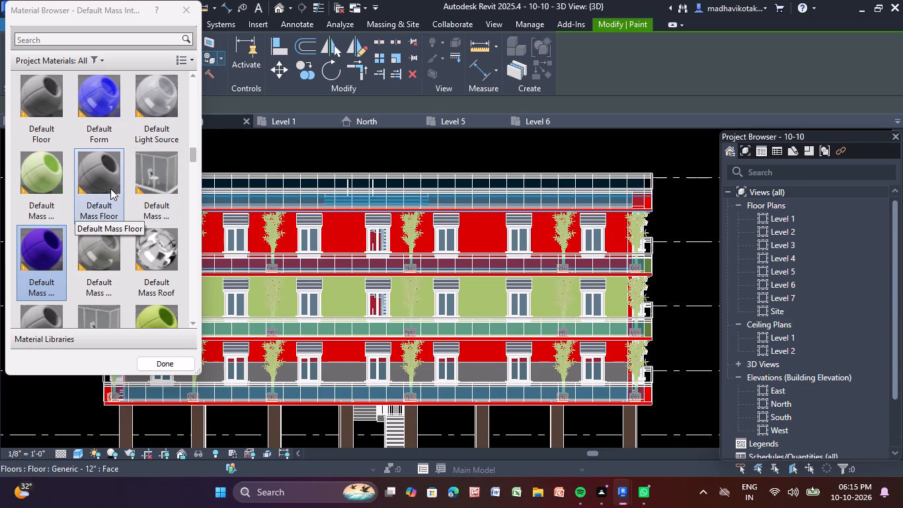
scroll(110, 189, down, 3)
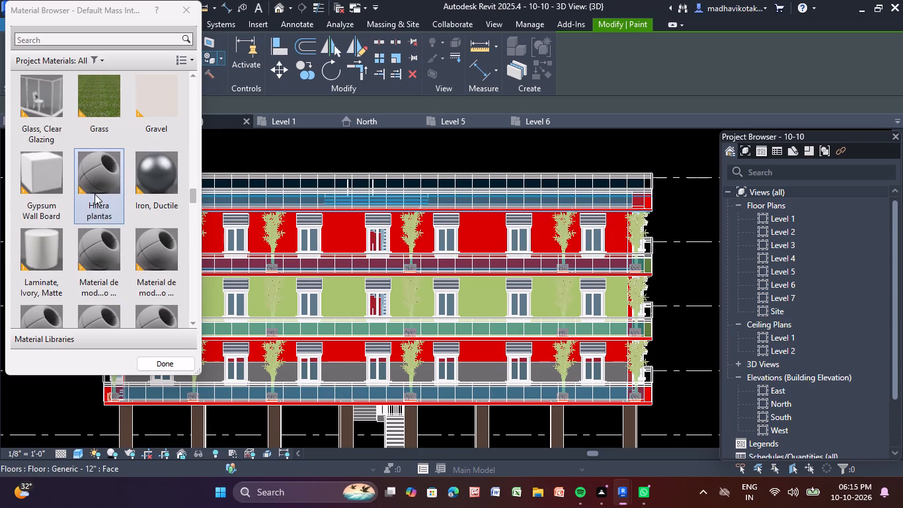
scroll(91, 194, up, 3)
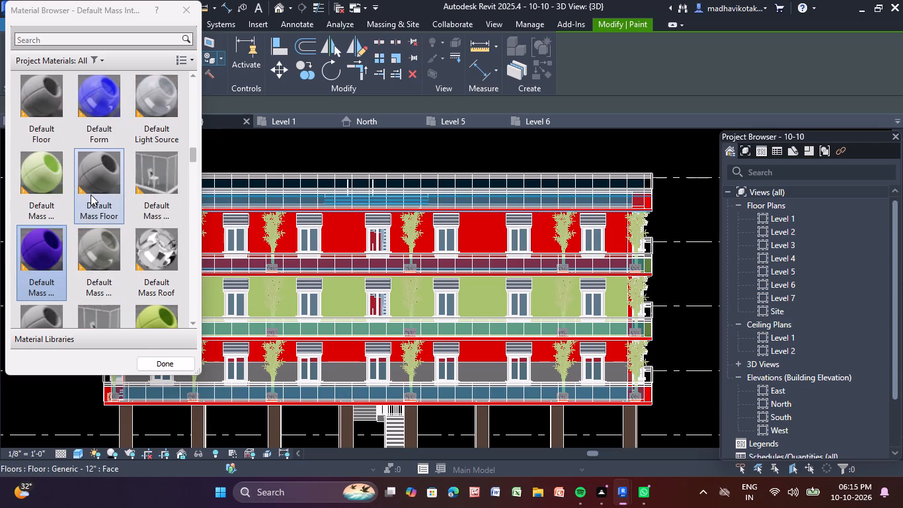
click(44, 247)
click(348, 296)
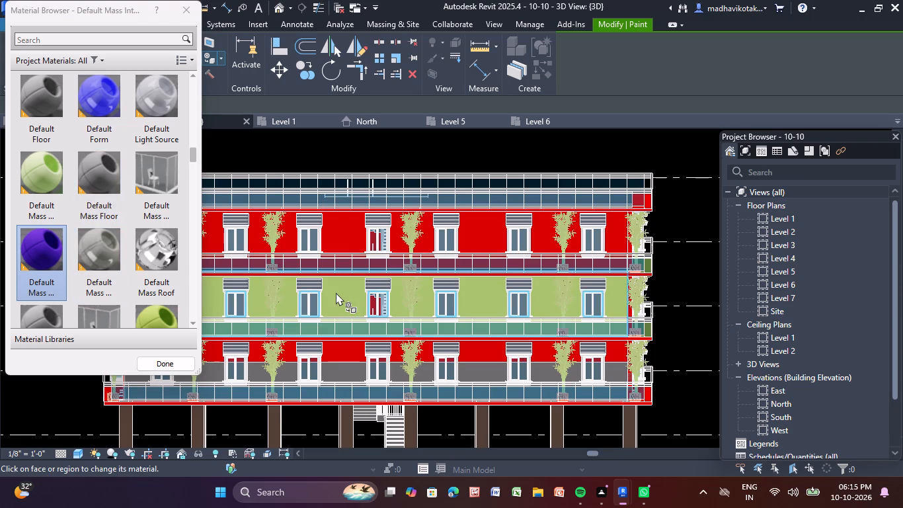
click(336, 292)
Paint the middle storey's long wall face with the Default Form material and finish painting.
click(98, 110)
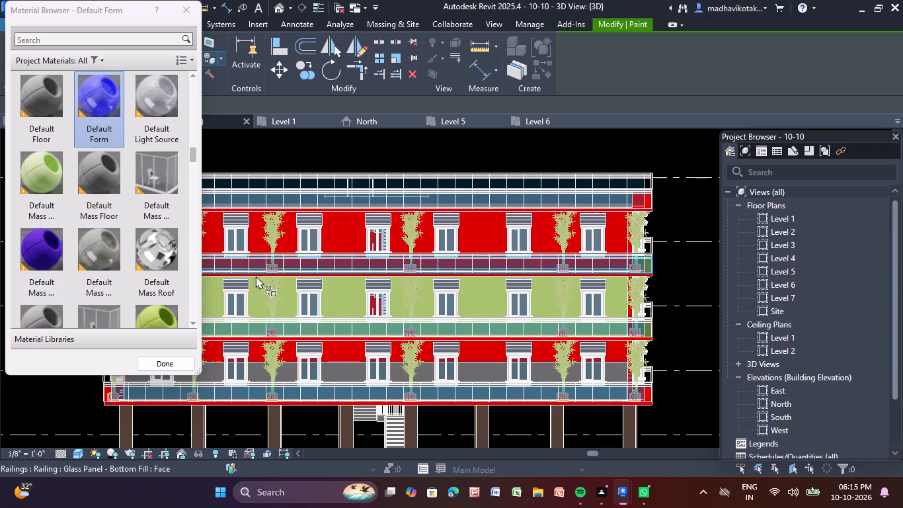
click(334, 301)
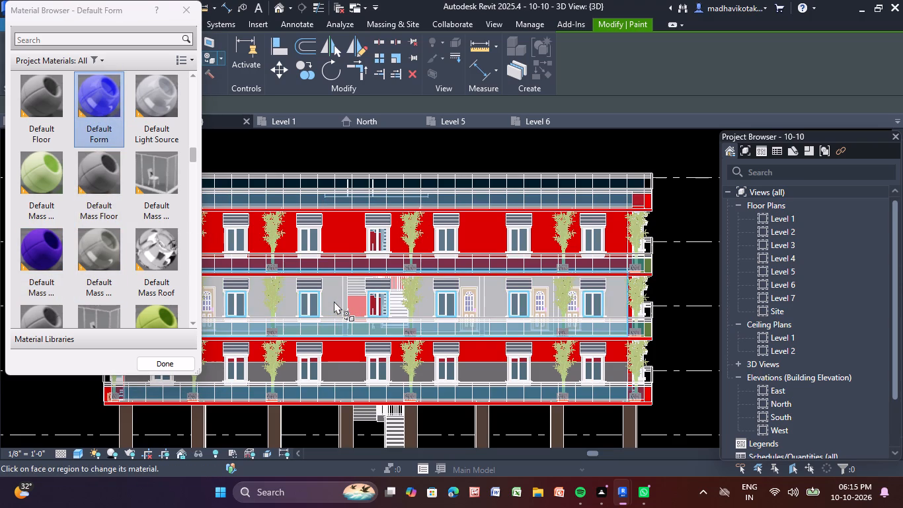
click(184, 9)
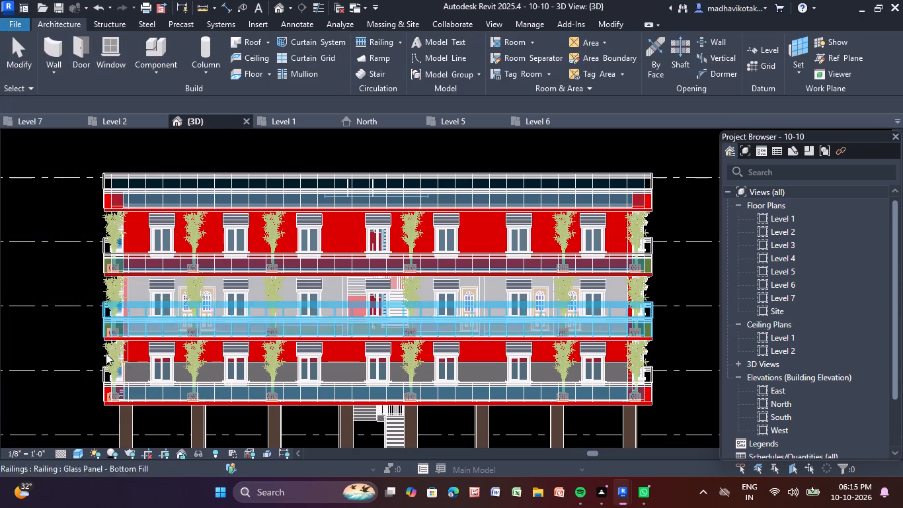
Check the facade in the Realistic visual style and return the 3D view to Shaded.
click(75, 450)
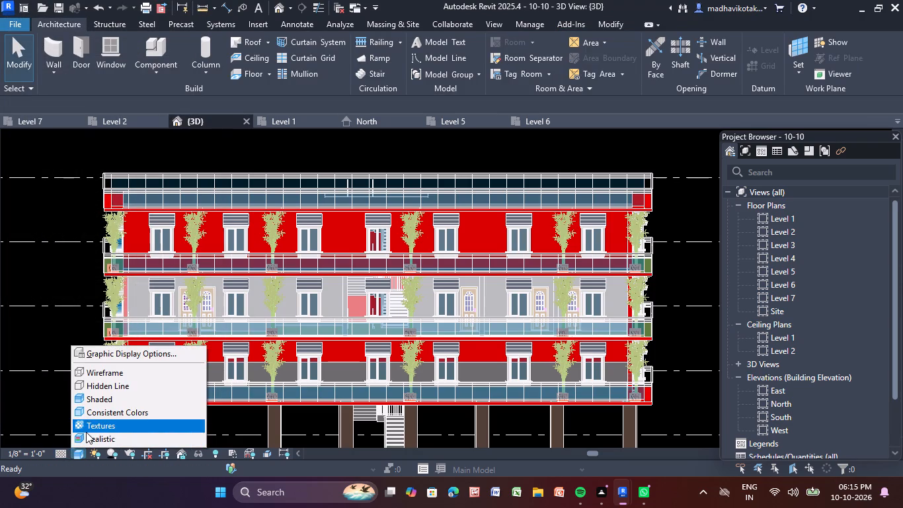
click(85, 435)
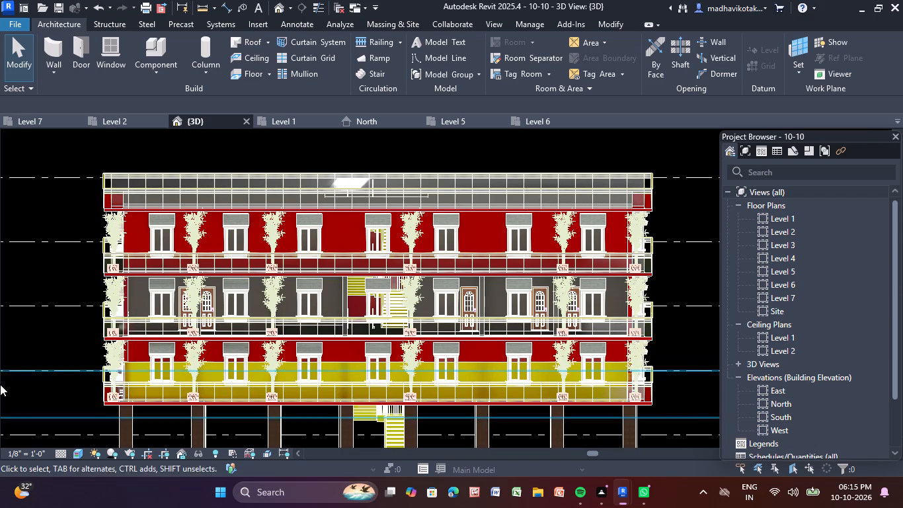
click(83, 454)
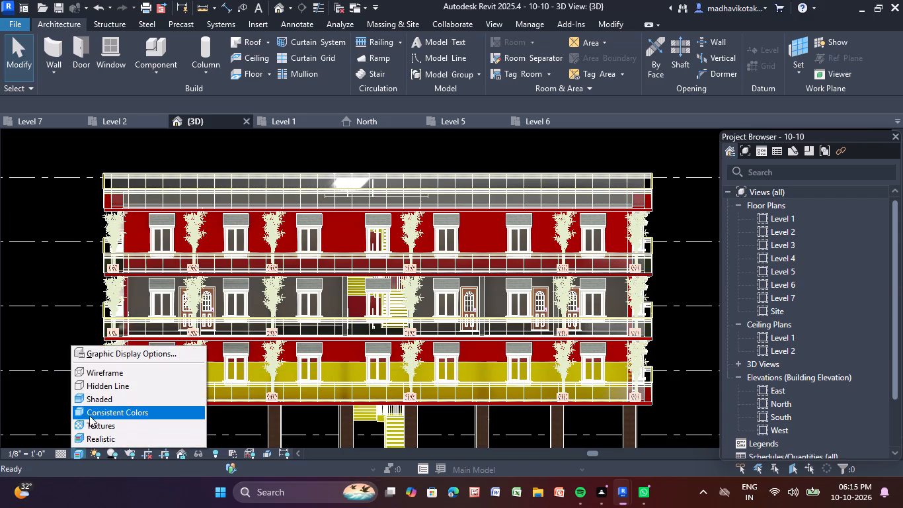
click(108, 400)
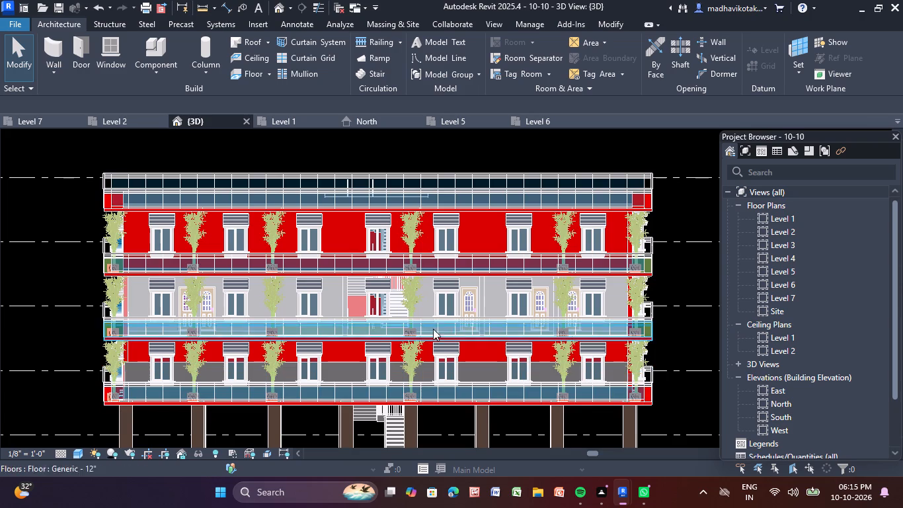
Examine the building's painted walls, balconies and roof from all sides in 3D, ending at the long facade without plants.
shift+middle_click(684, 335)
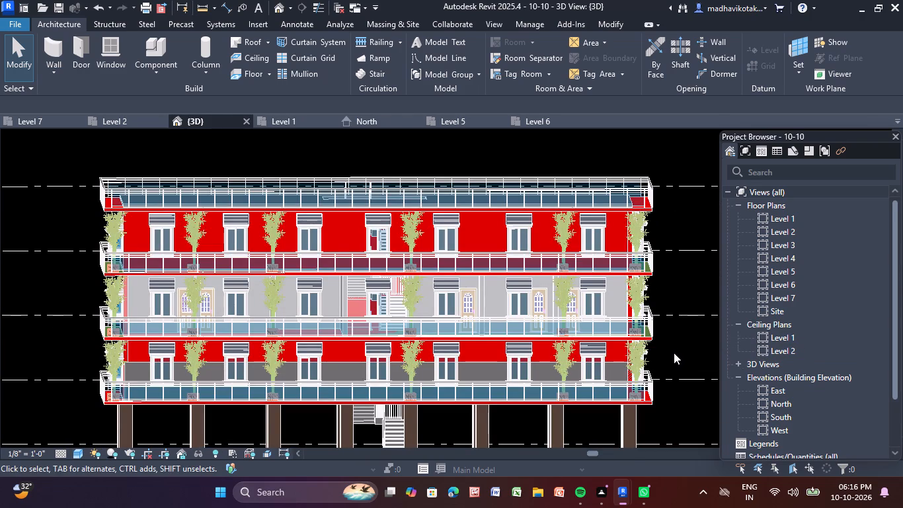
scroll(674, 353, down, 1)
middle_drag(672, 353, 541, 331)
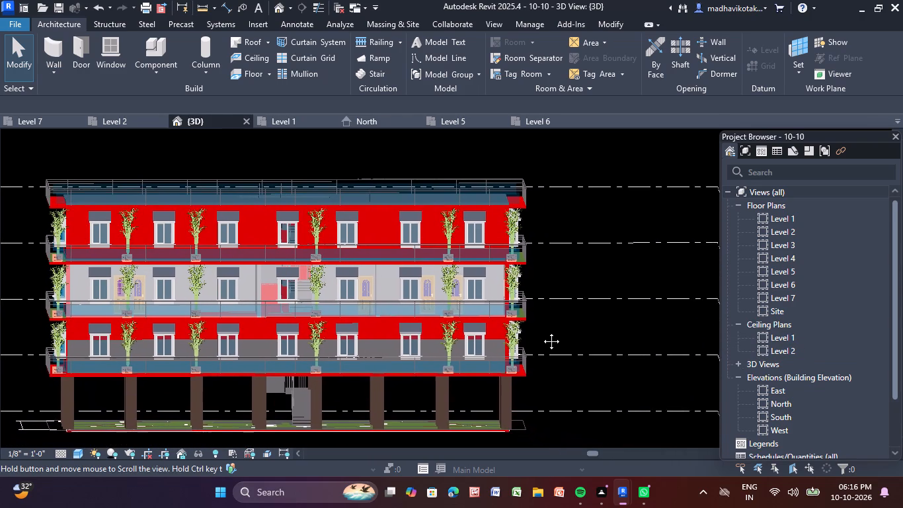
middle_drag(541, 331, 519, 337)
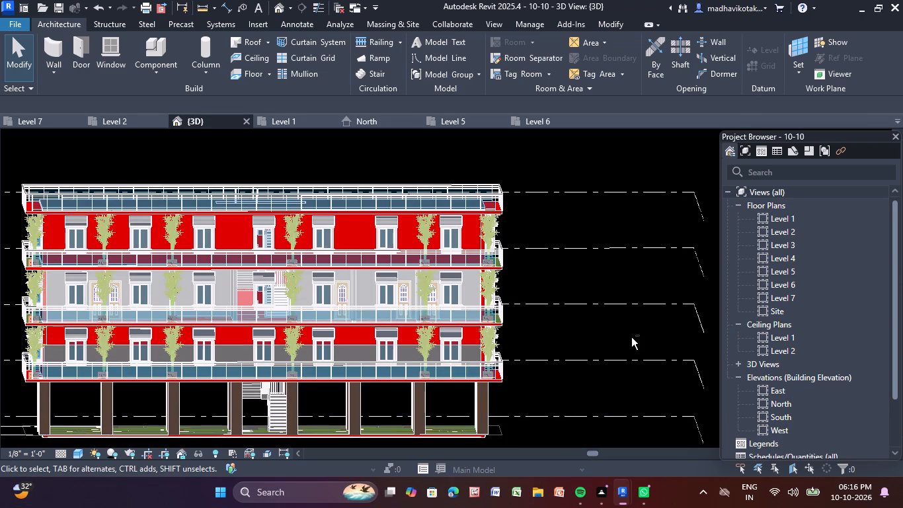
shift+middle_drag(635, 335, 623, 356)
shift+scroll(635, 335, down, 1)
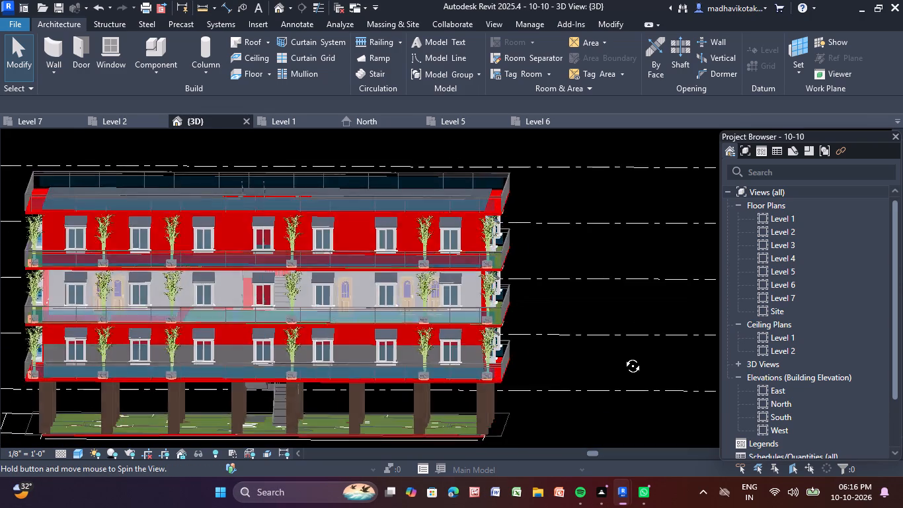
shift+middle_drag(623, 356, 389, 407)
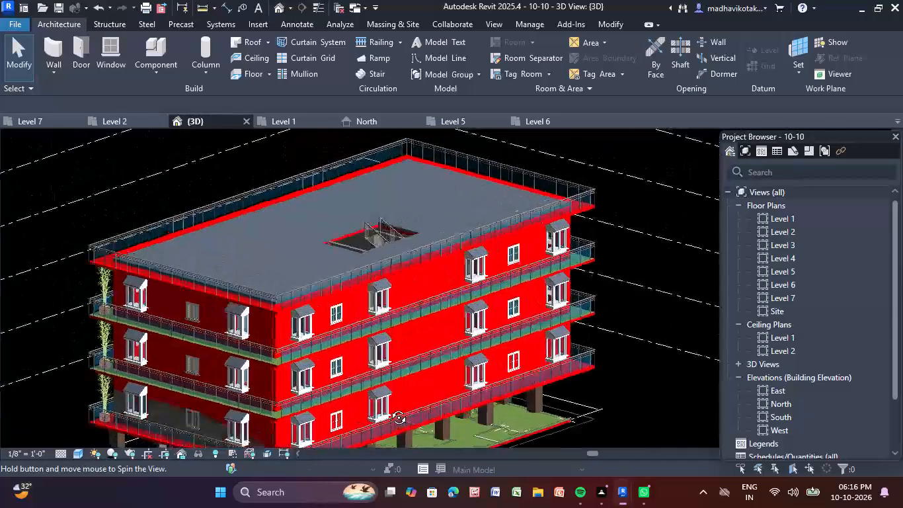
shift+middle_drag(389, 407, 412, 371)
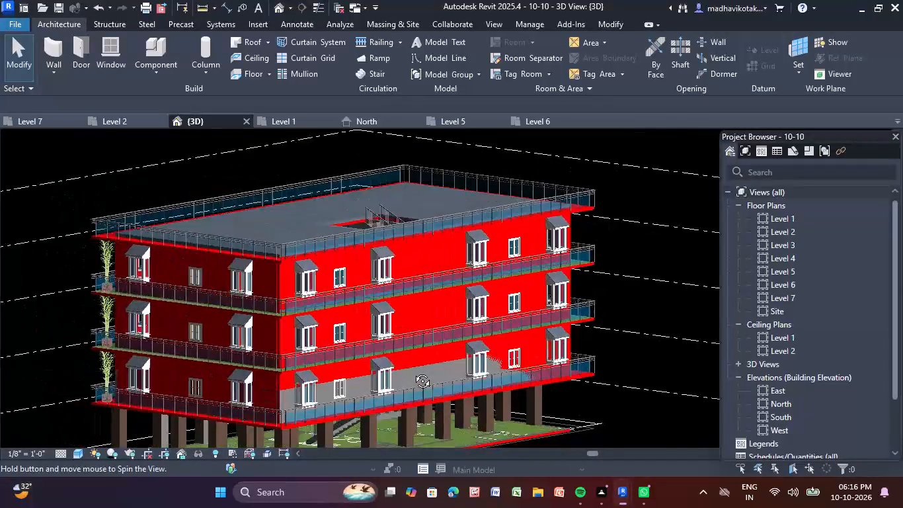
shift+middle_drag(412, 371, 604, 347)
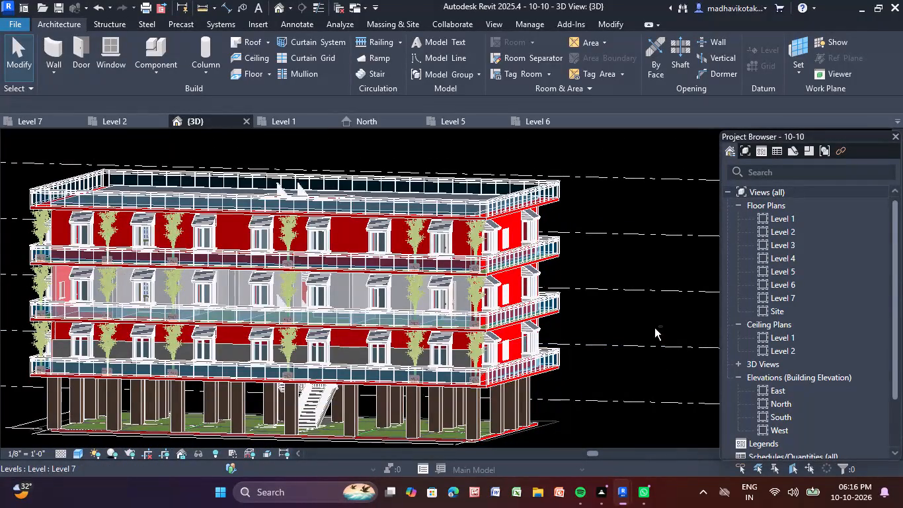
shift+middle_drag(660, 321, 622, 398)
shift+scroll(660, 321, down, 2)
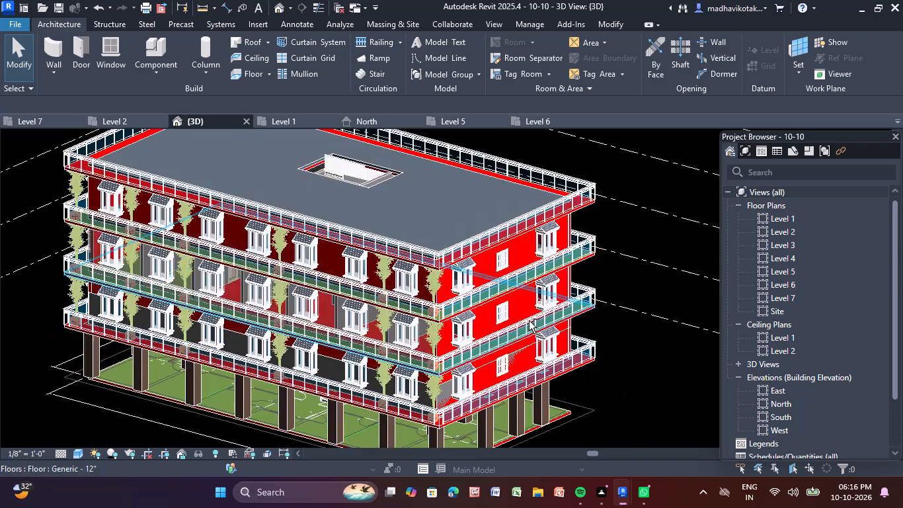
scroll(492, 282, up, 3)
scroll(446, 411, up, 3)
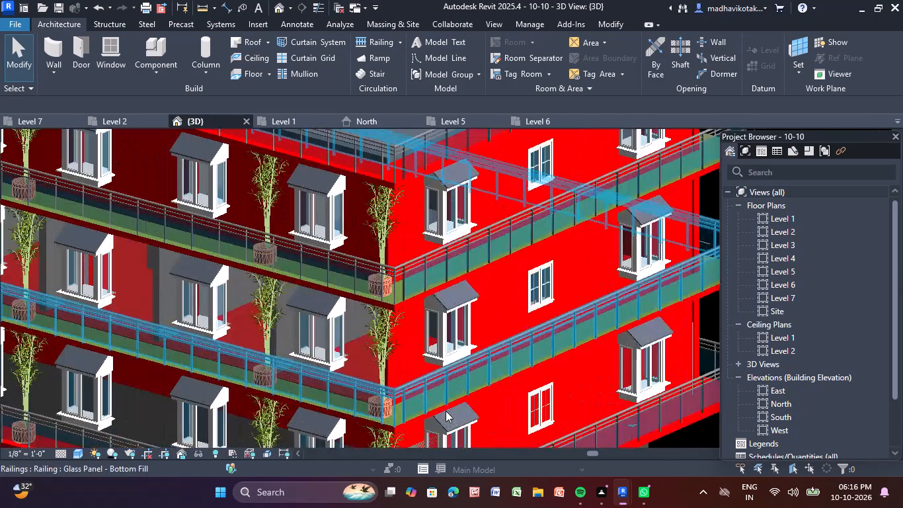
scroll(504, 362, down, 4)
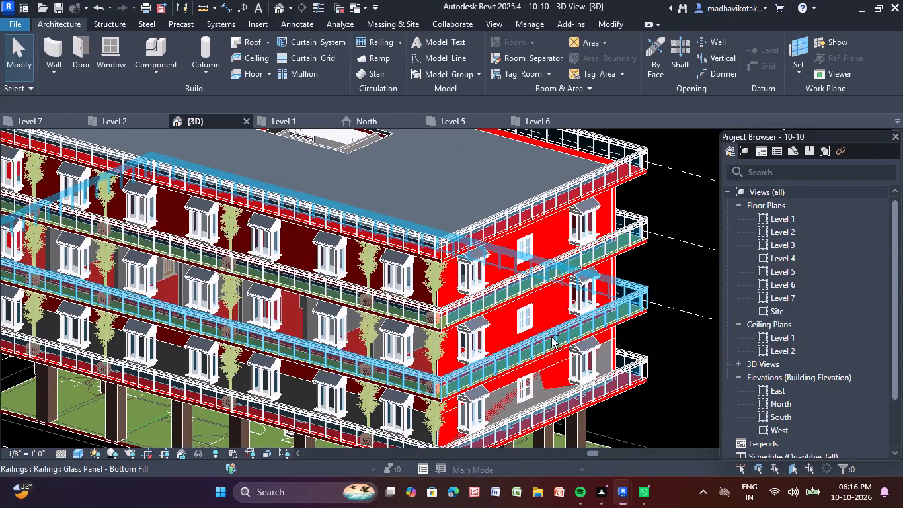
shift+middle_drag(551, 337, 631, 301)
shift+scroll(631, 301, down, 1)
scroll(619, 300, down, 2)
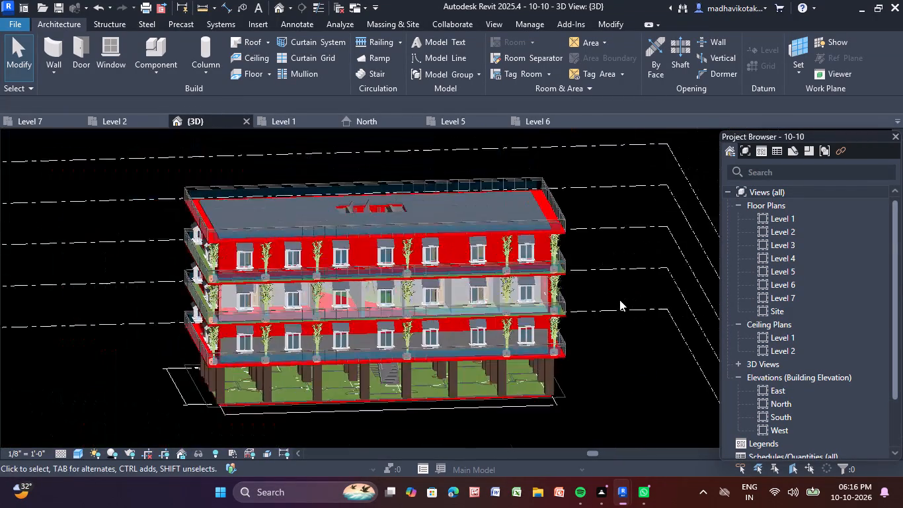
scroll(619, 300, down, 5)
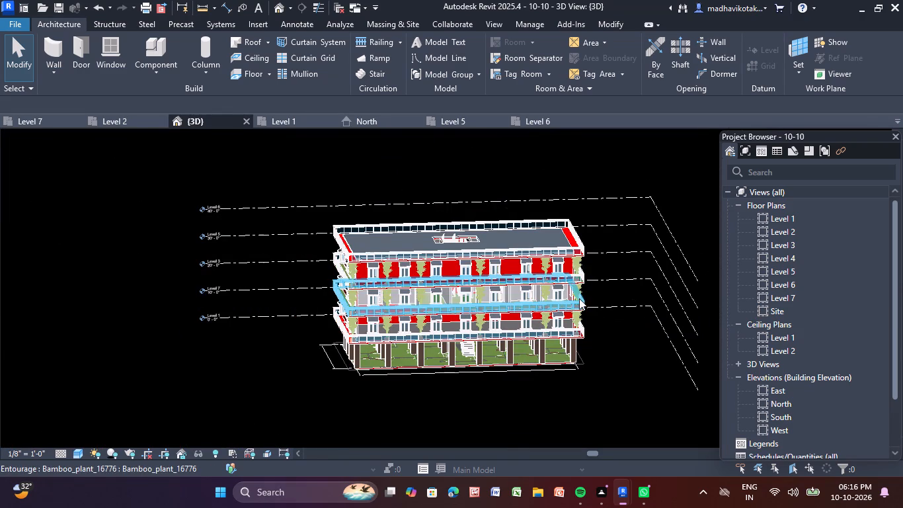
shift+middle_click(580, 290)
shift+scroll(580, 290, up, 2)
shift+middle_drag(587, 269, 563, 268)
shift+scroll(587, 269, up, 1)
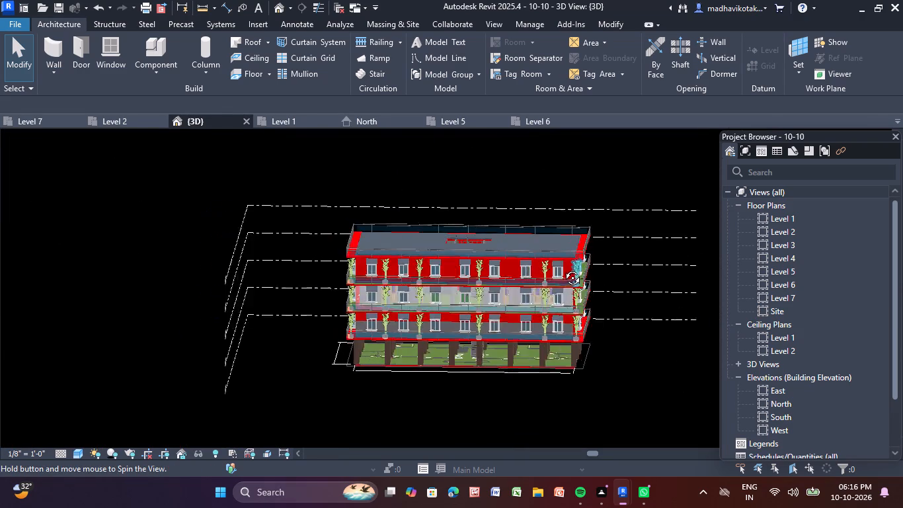
shift+middle_drag(563, 268, 329, 295)
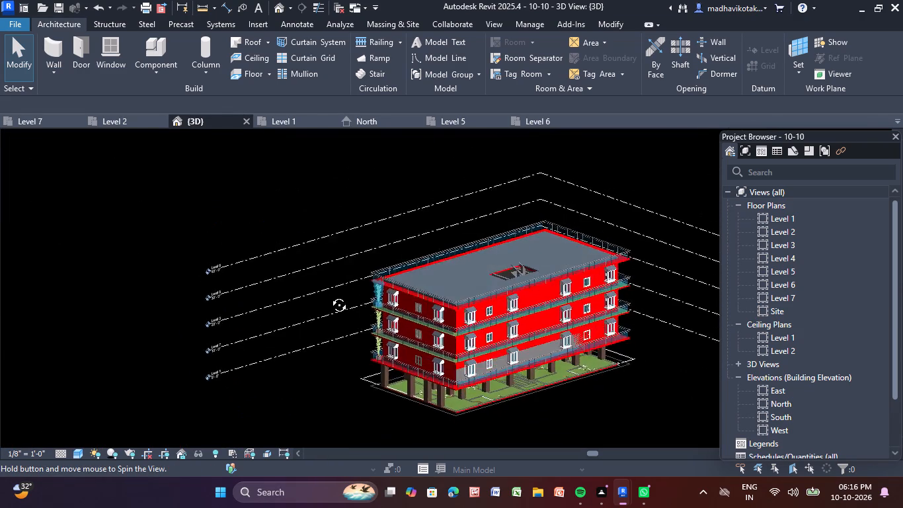
shift+middle_drag(329, 295, 263, 310)
scroll(493, 298, up, 3)
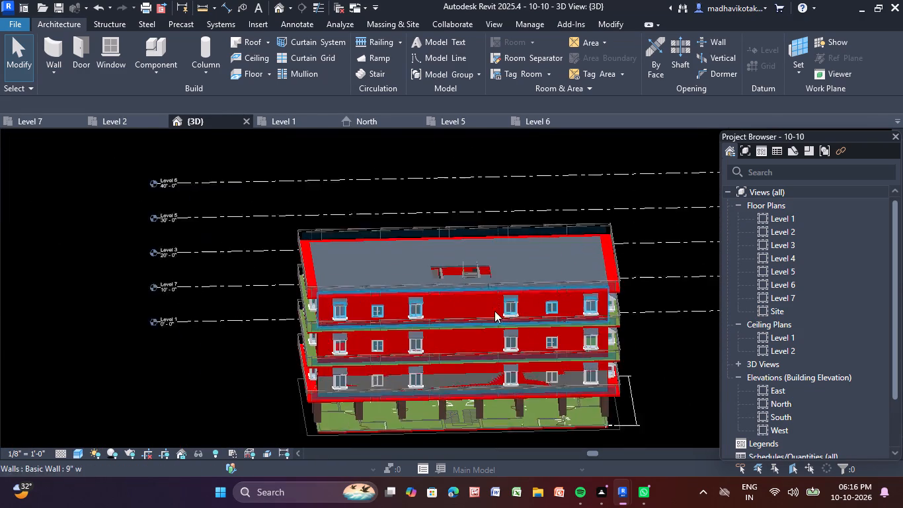
scroll(464, 398, up, 3)
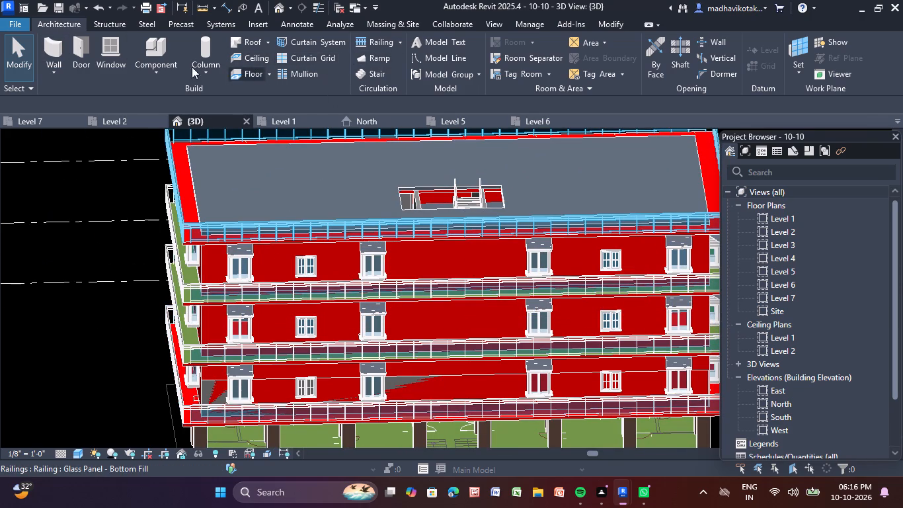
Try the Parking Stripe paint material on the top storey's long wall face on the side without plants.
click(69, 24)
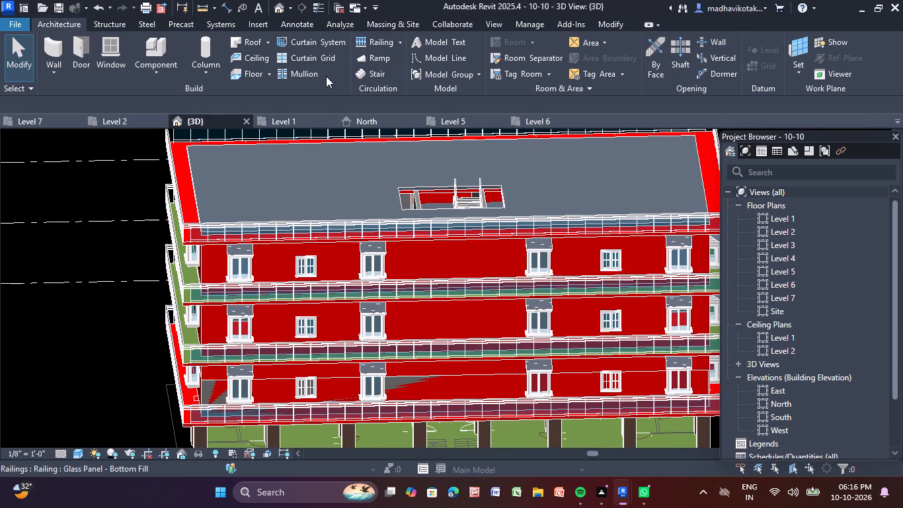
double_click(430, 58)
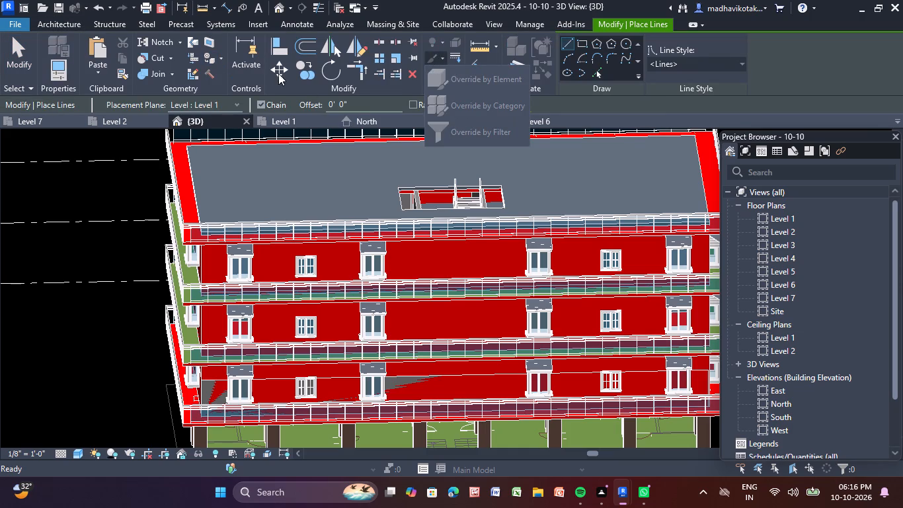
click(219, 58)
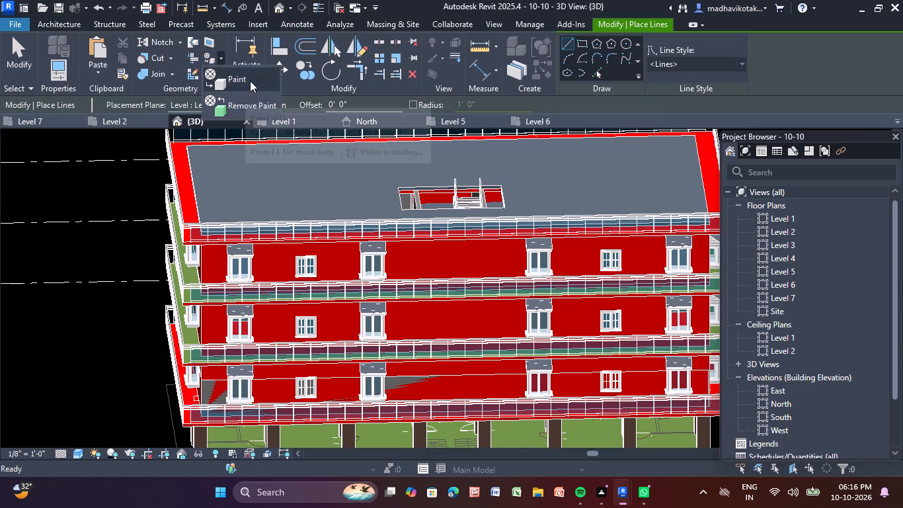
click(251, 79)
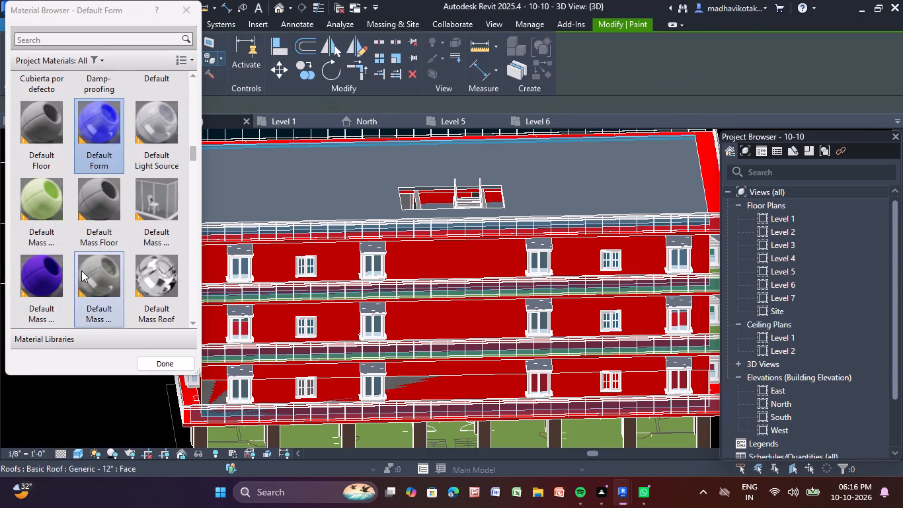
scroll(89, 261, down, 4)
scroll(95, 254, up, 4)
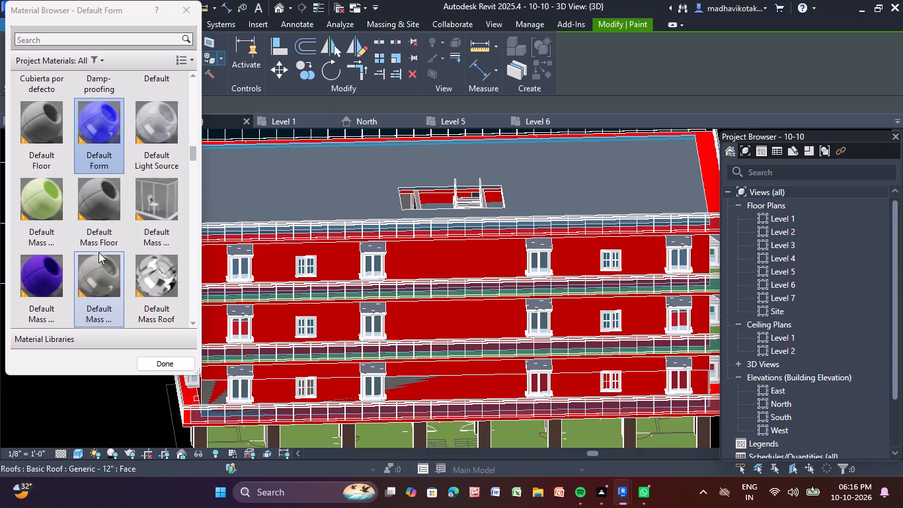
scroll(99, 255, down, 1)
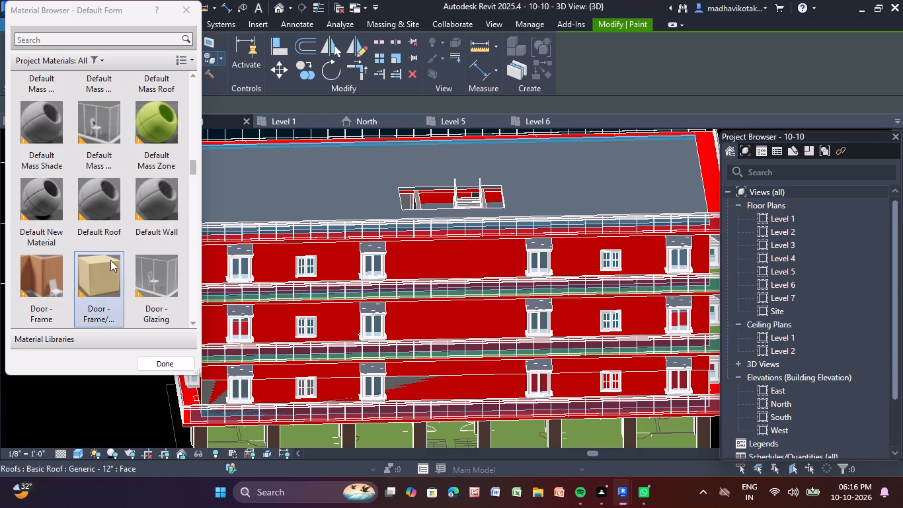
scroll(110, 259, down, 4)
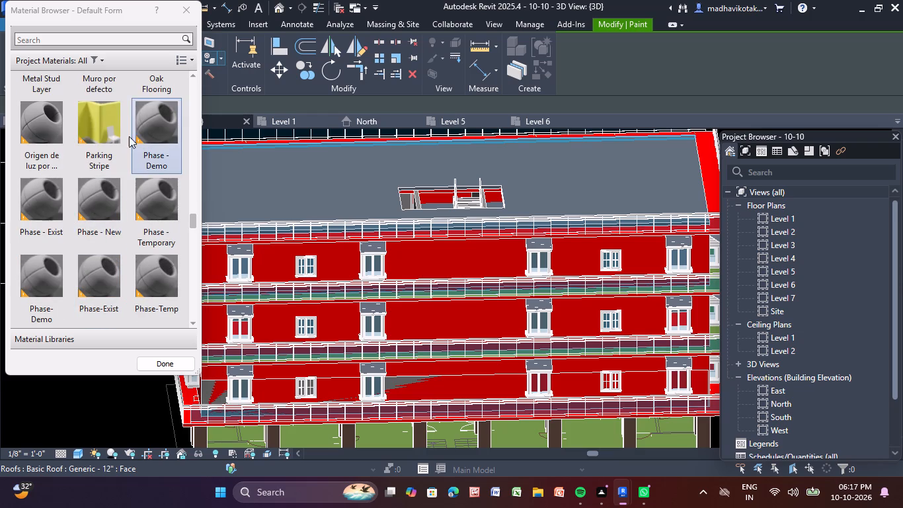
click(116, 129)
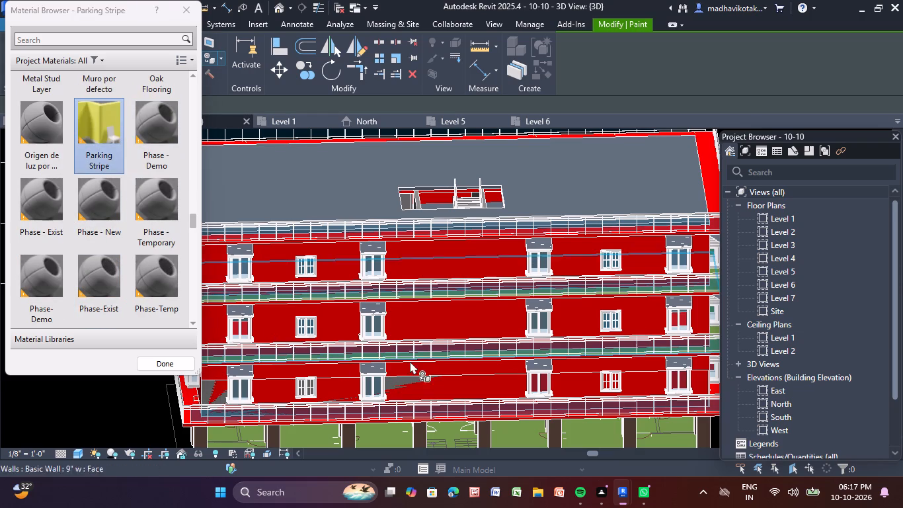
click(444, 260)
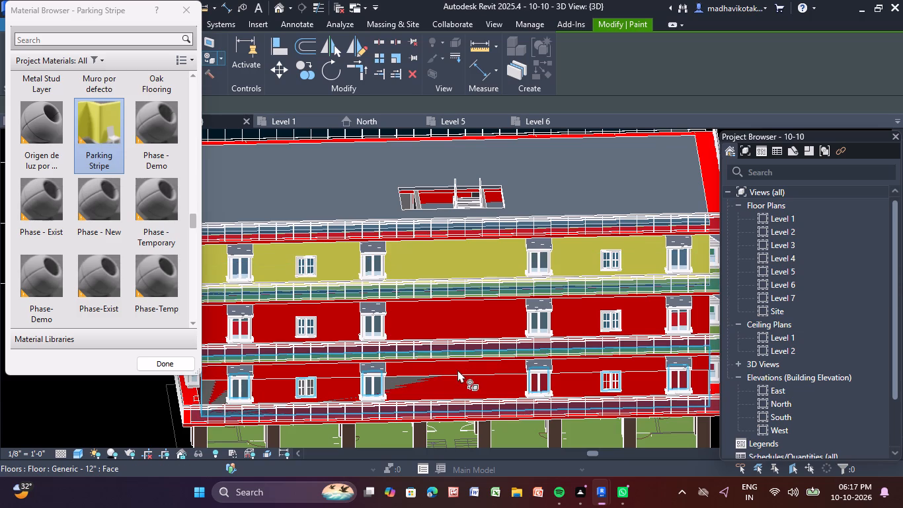
Paint the top storey's long wall face with the beige Door - Frame/M... material.
scroll(414, 371, down, 2)
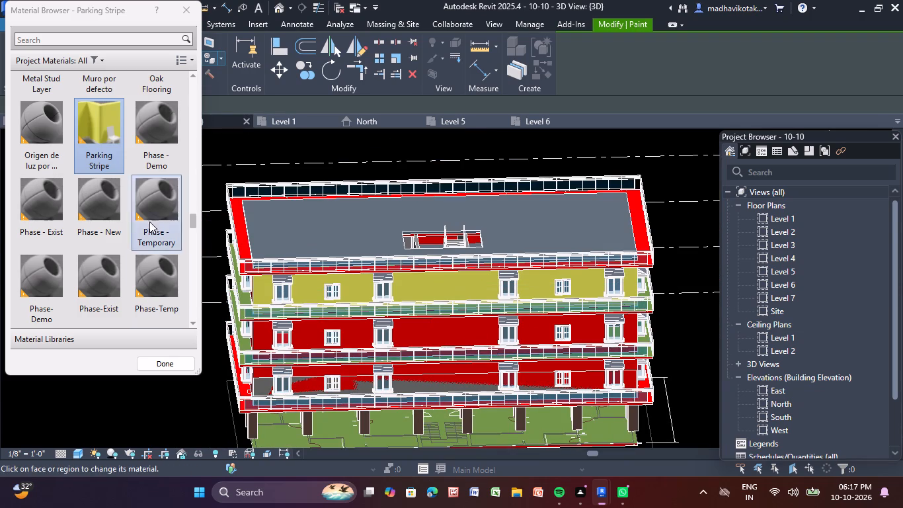
scroll(113, 208, down, 6)
scroll(93, 230, up, 2)
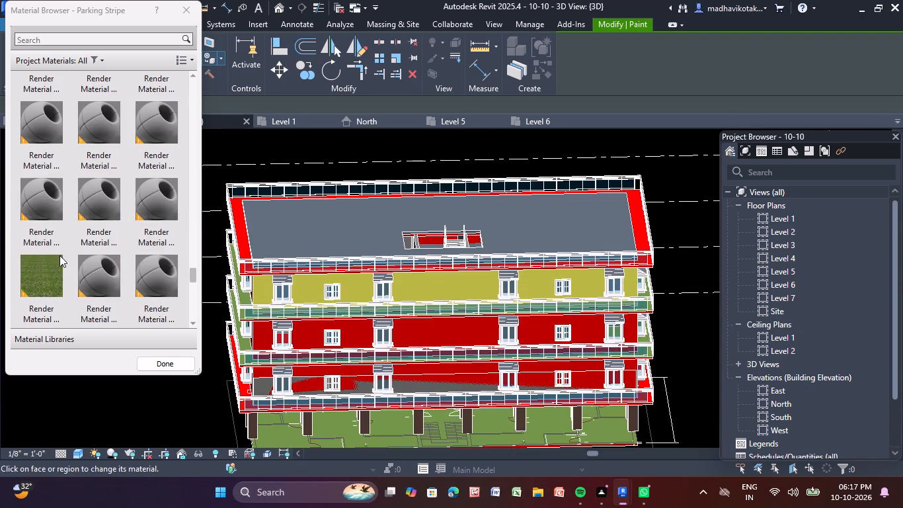
scroll(120, 245, up, 6)
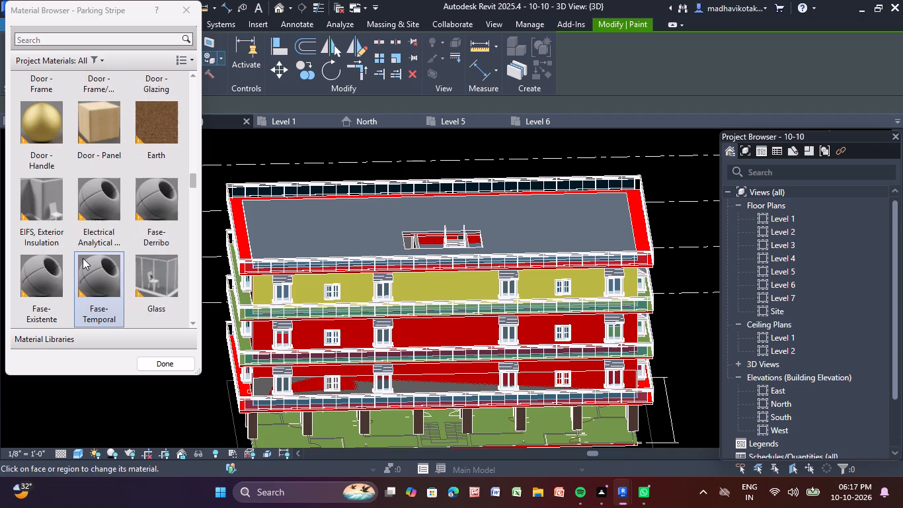
scroll(83, 258, up, 4)
scroll(83, 255, down, 2)
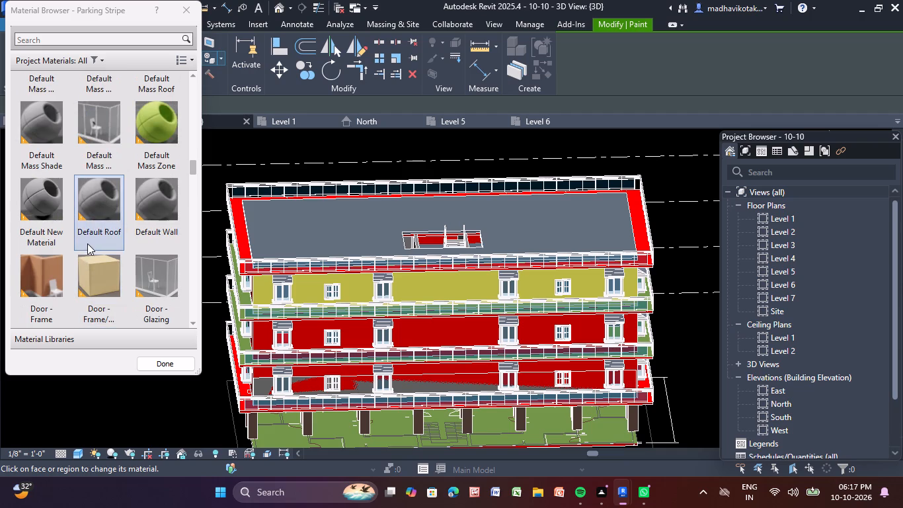
click(95, 265)
click(413, 284)
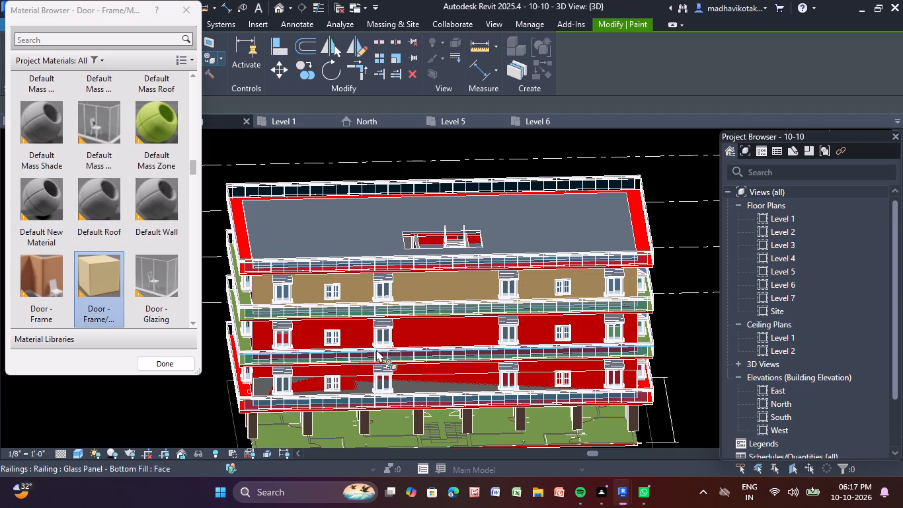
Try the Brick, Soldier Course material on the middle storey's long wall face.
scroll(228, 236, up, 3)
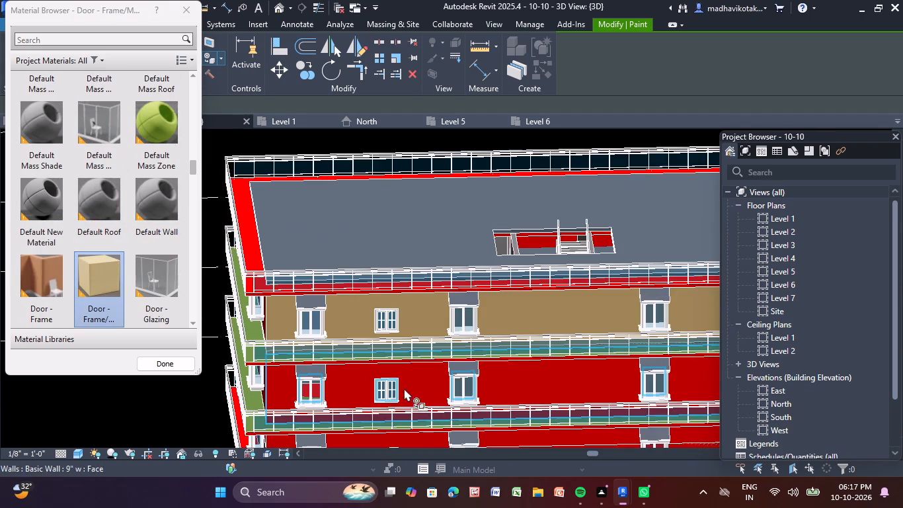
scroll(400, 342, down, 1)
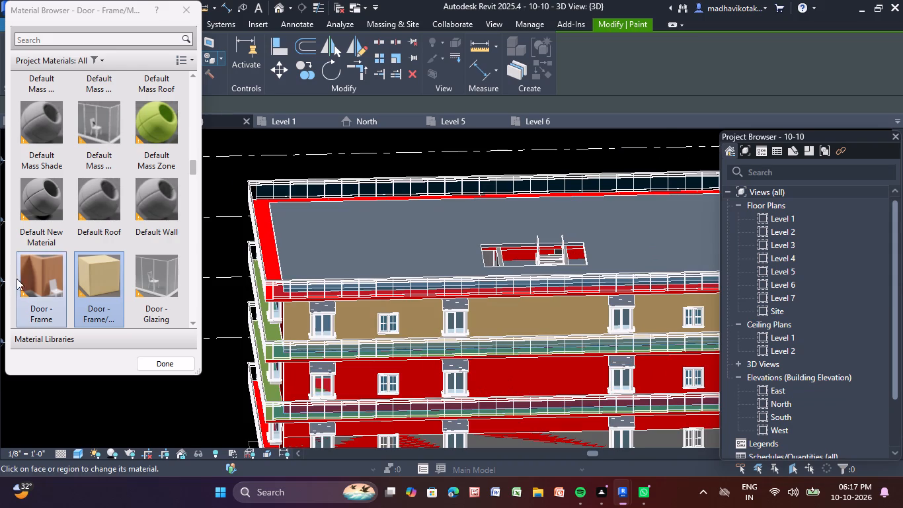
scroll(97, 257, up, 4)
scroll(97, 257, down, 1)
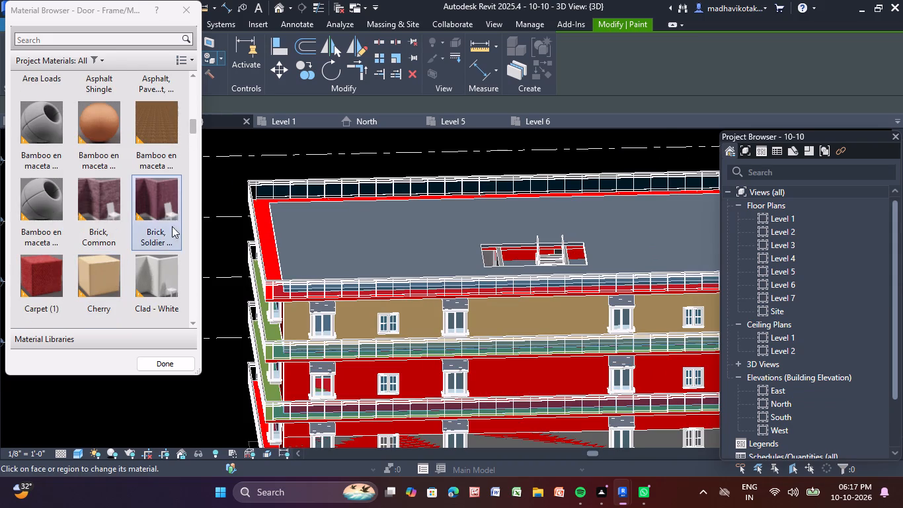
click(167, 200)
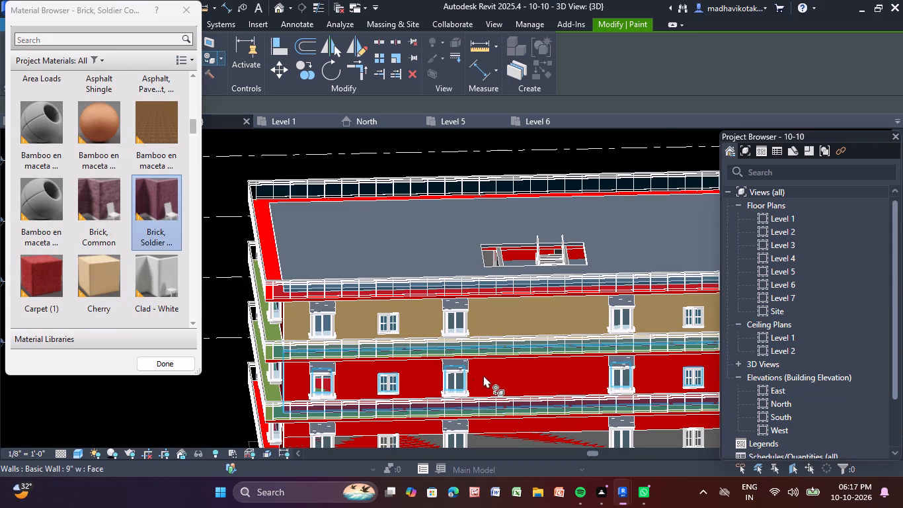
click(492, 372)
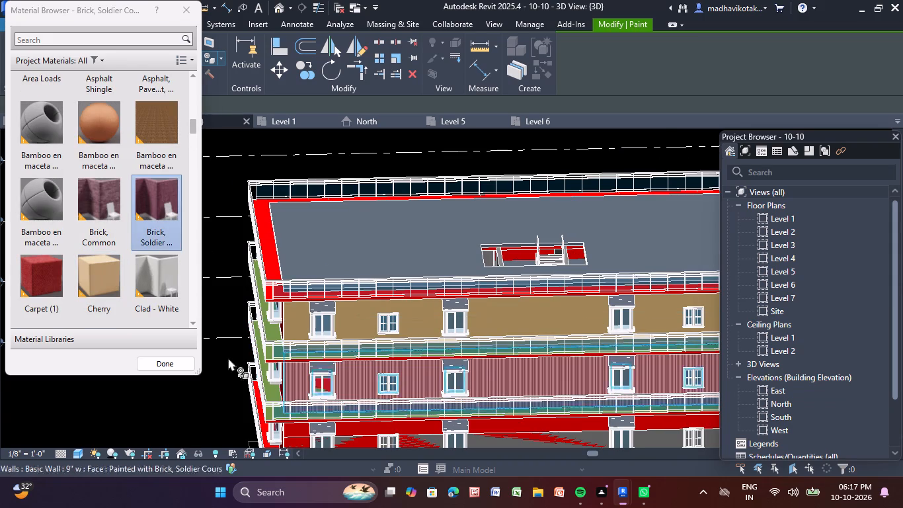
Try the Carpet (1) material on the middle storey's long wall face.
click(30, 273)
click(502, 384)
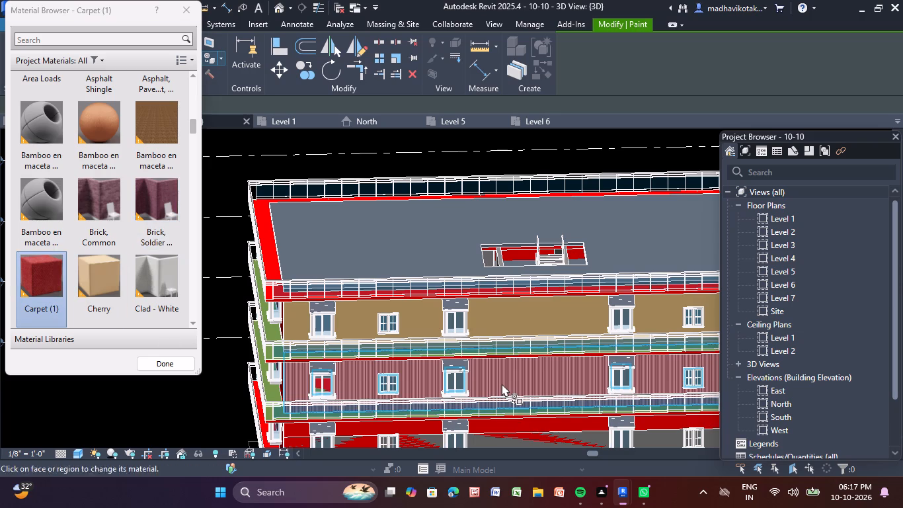
Paint the middle storey's long wall face with the amma material and finish painting.
scroll(391, 394, down, 2)
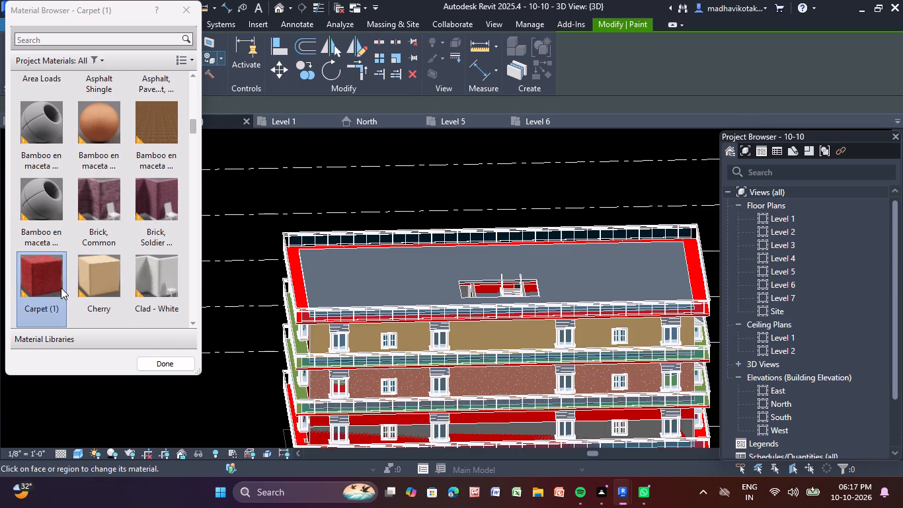
scroll(100, 271, down, 10)
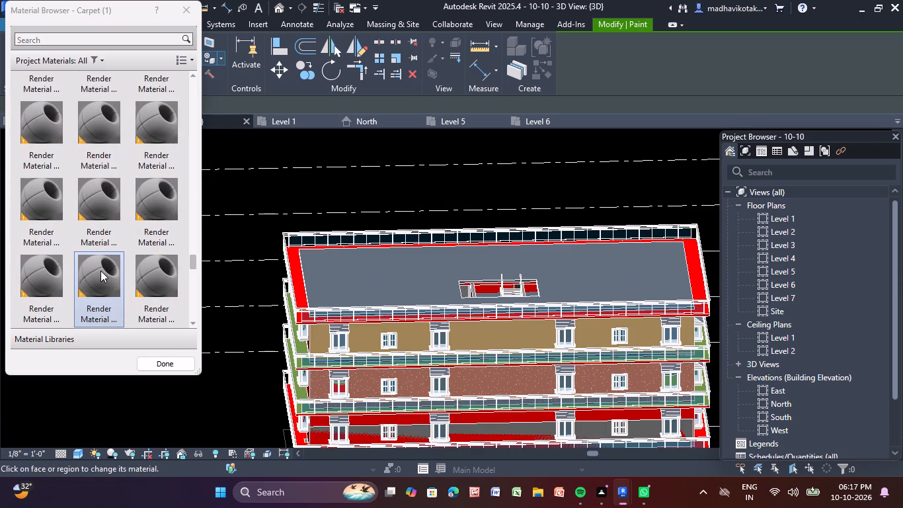
scroll(100, 271, down, 6)
scroll(103, 257, up, 7)
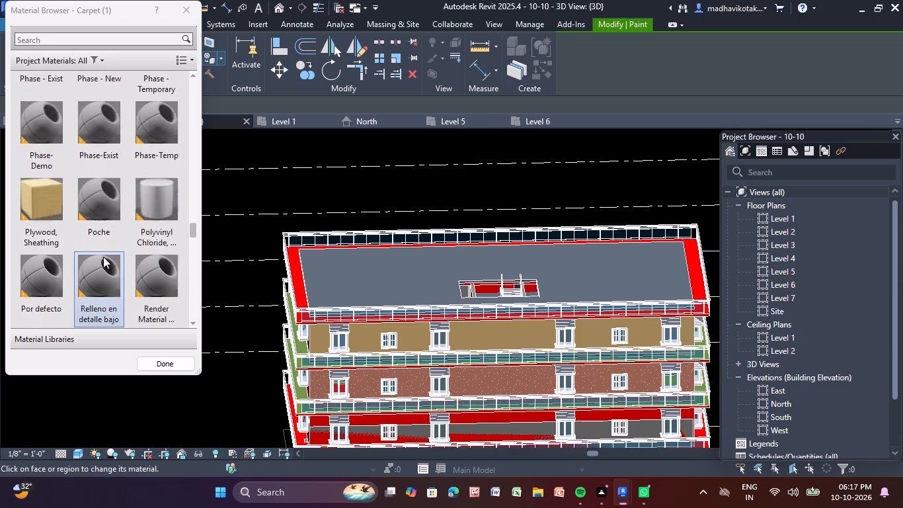
scroll(103, 257, up, 15)
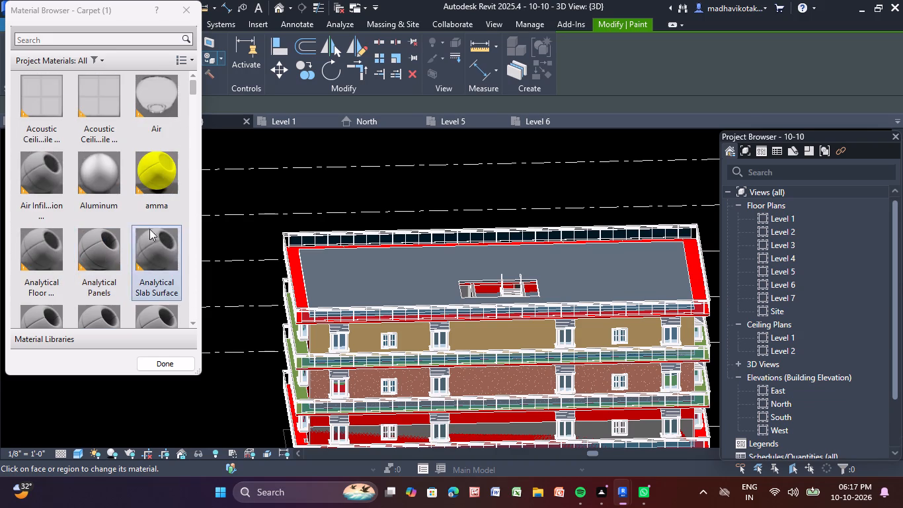
click(169, 177)
click(483, 376)
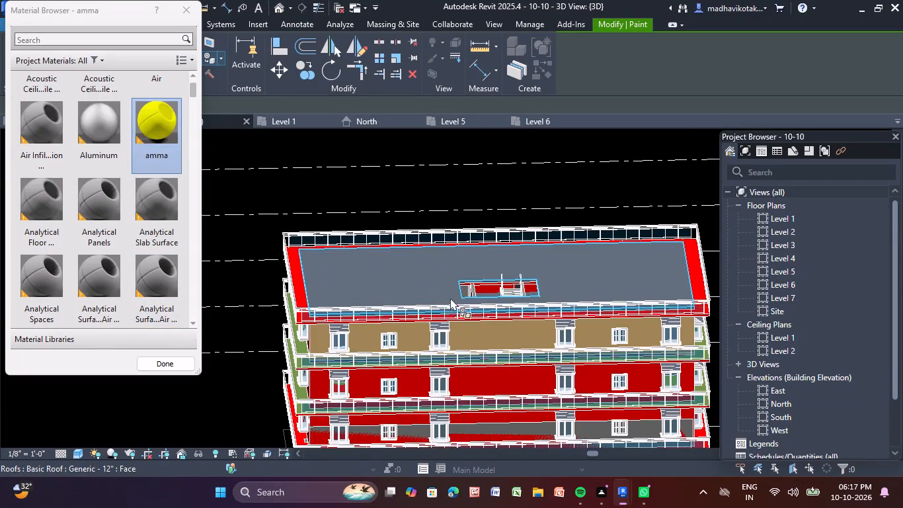
scroll(491, 312, up, 2)
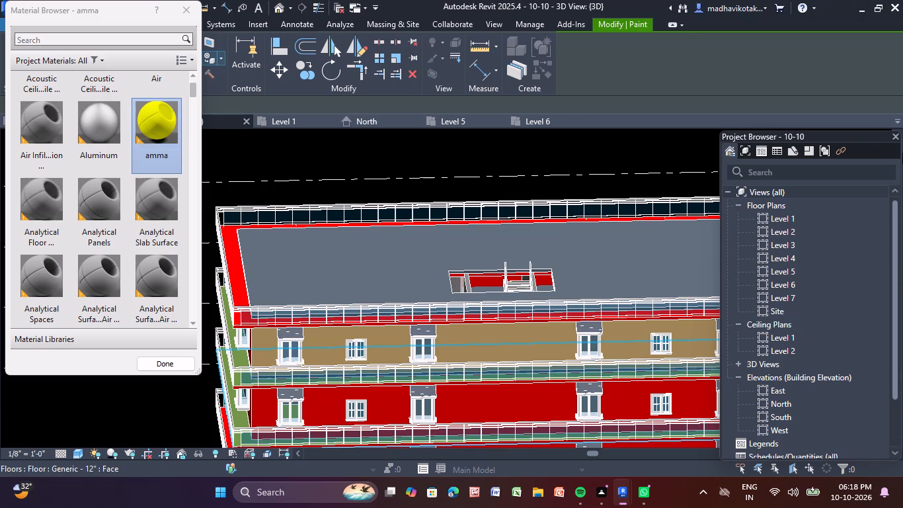
click(179, 8)
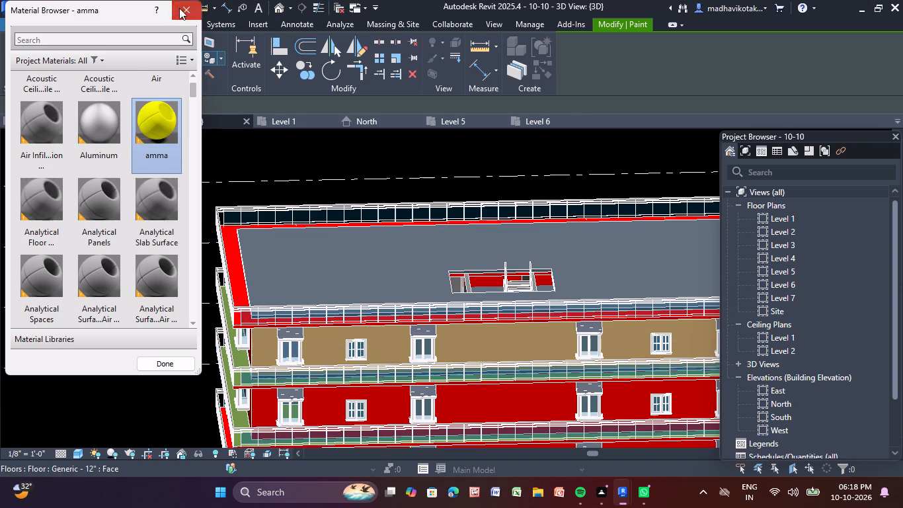
Examine the building in 3D from the roof corner around to the long facade with the bamboo plants.
shift+middle_drag(401, 301, 545, 317)
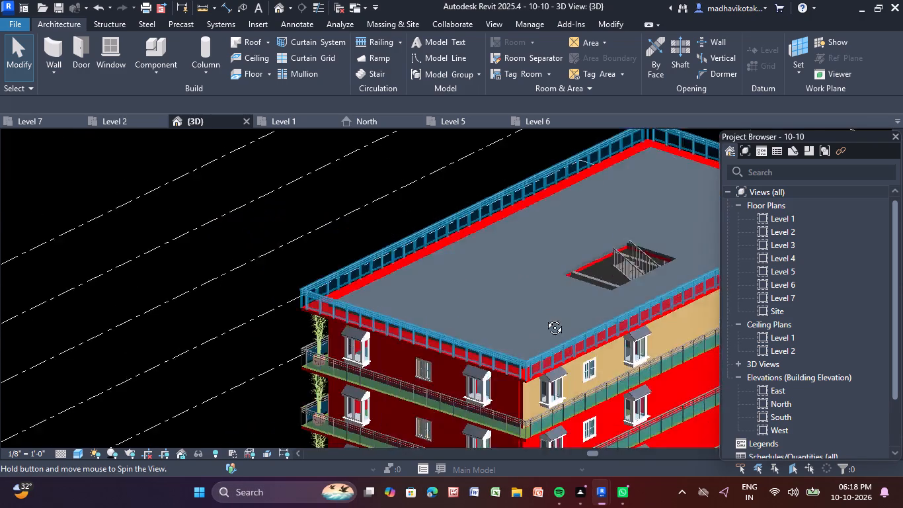
shift+middle_drag(545, 317, 717, 196)
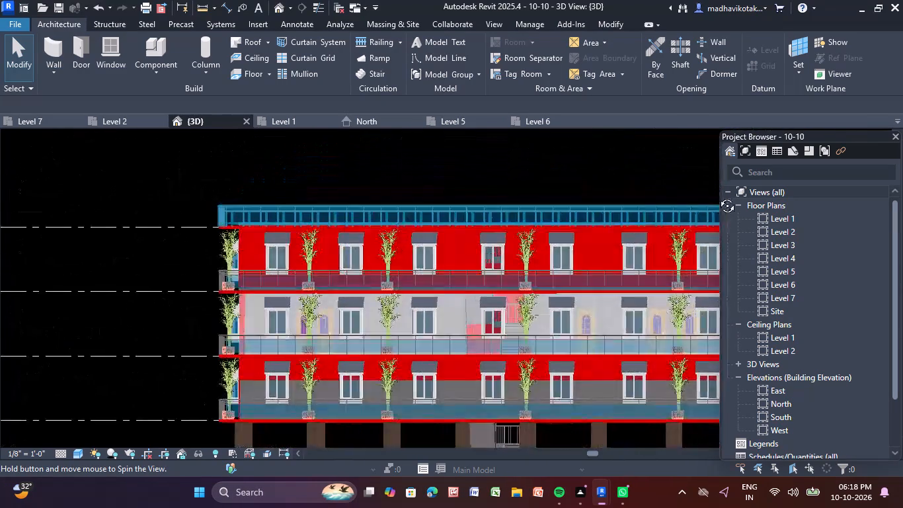
shift+middle_drag(717, 196, 709, 235)
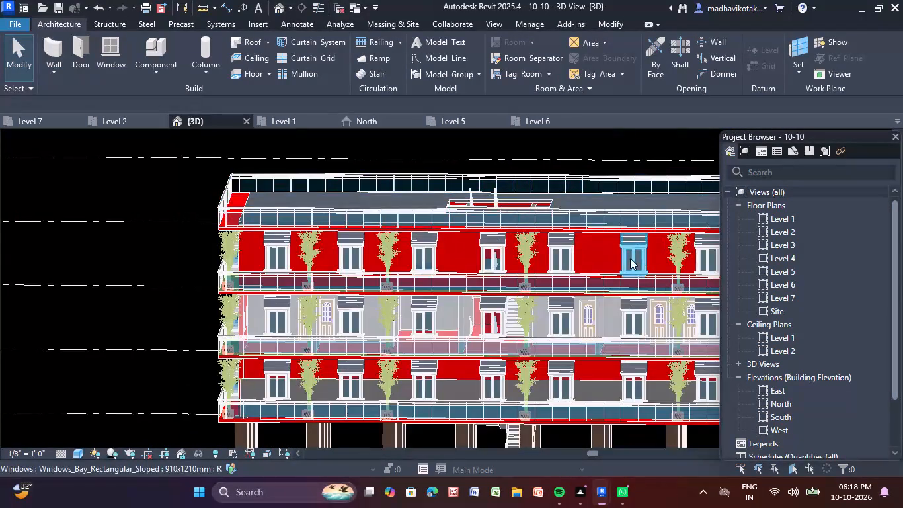
middle_drag(627, 257, 506, 247)
scroll(487, 295, up, 5)
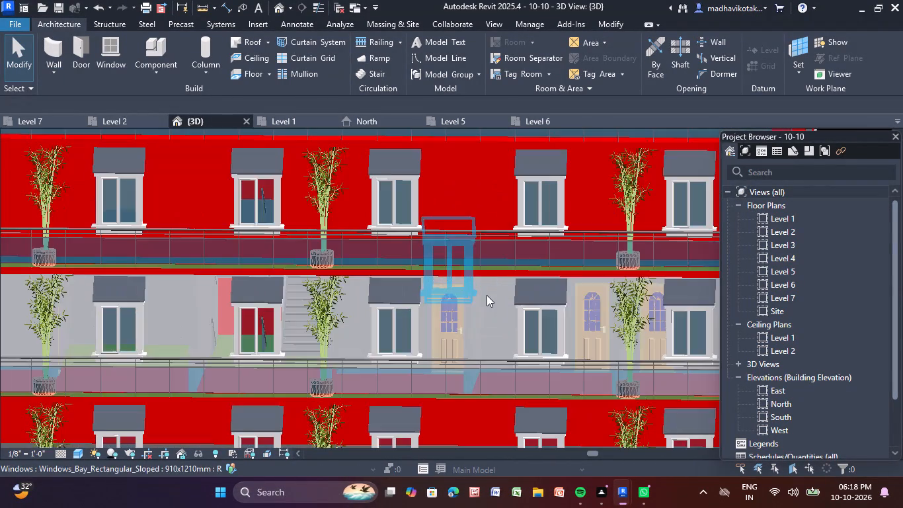
scroll(498, 327, down, 5)
scroll(498, 327, up, 4)
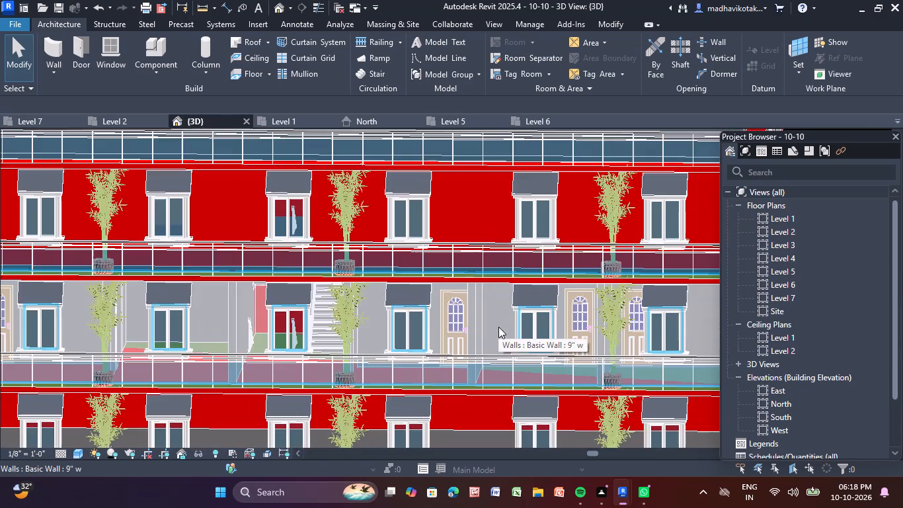
scroll(498, 327, down, 3)
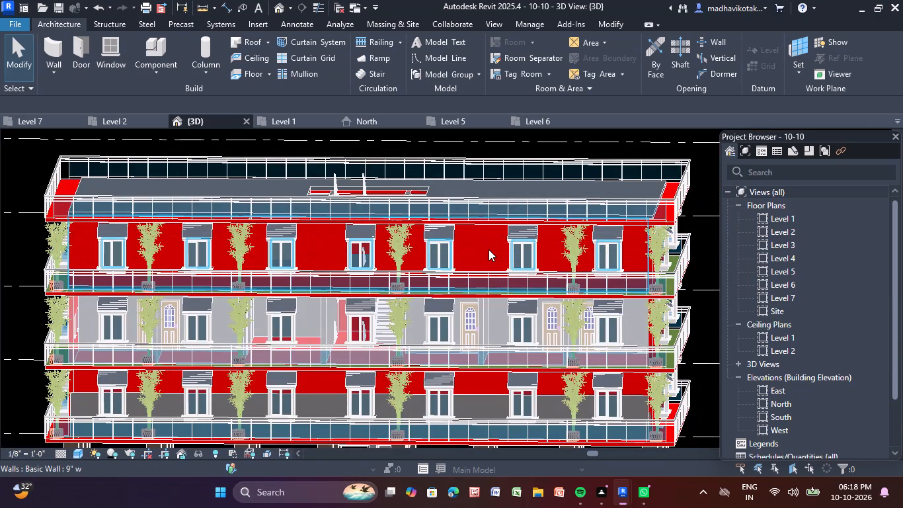
scroll(495, 390, down, 1)
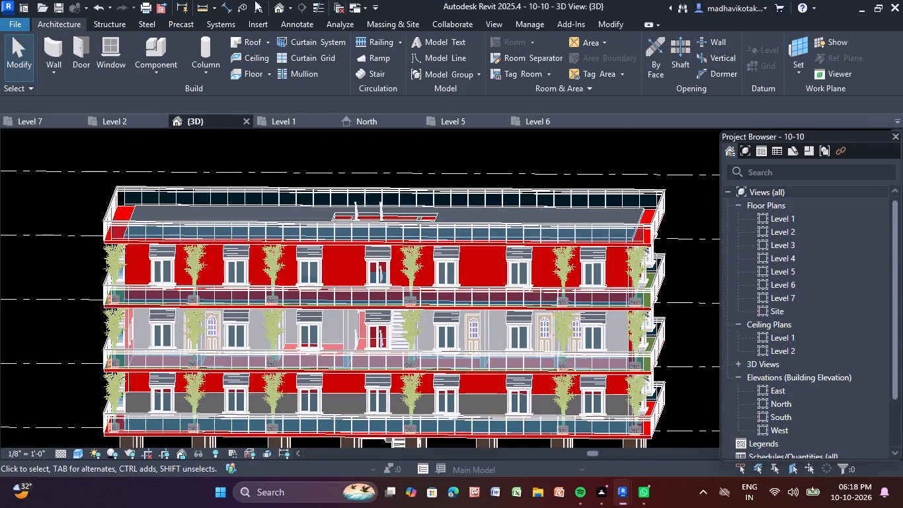
click(55, 28)
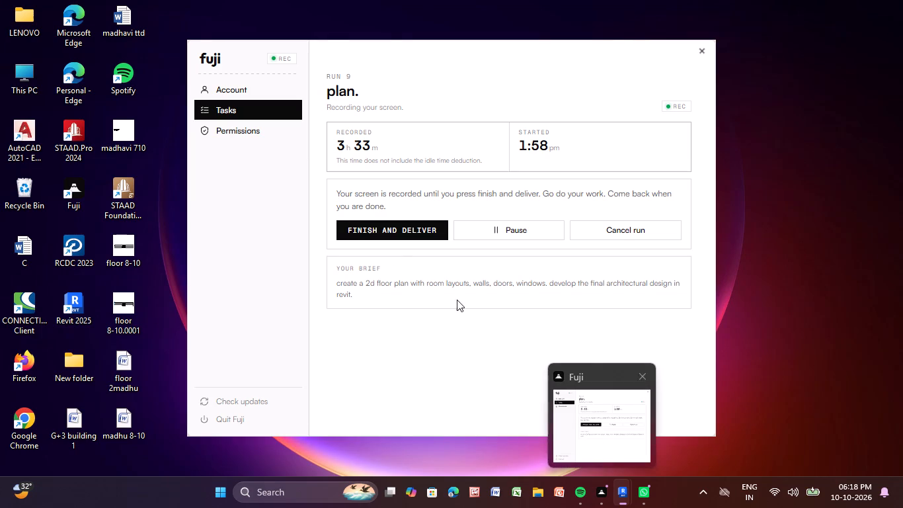
Rename the material Analytical Surface - Operable Windows as PAPA.
click(63, 23)
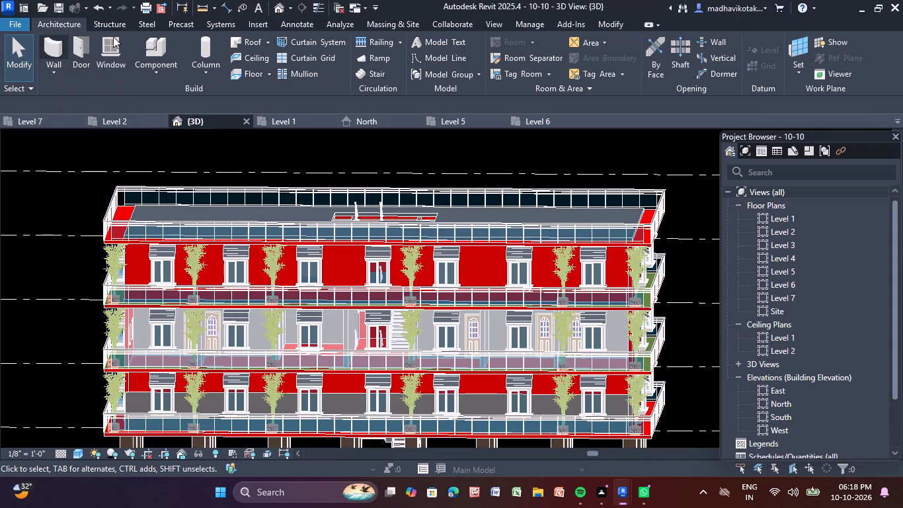
click(516, 21)
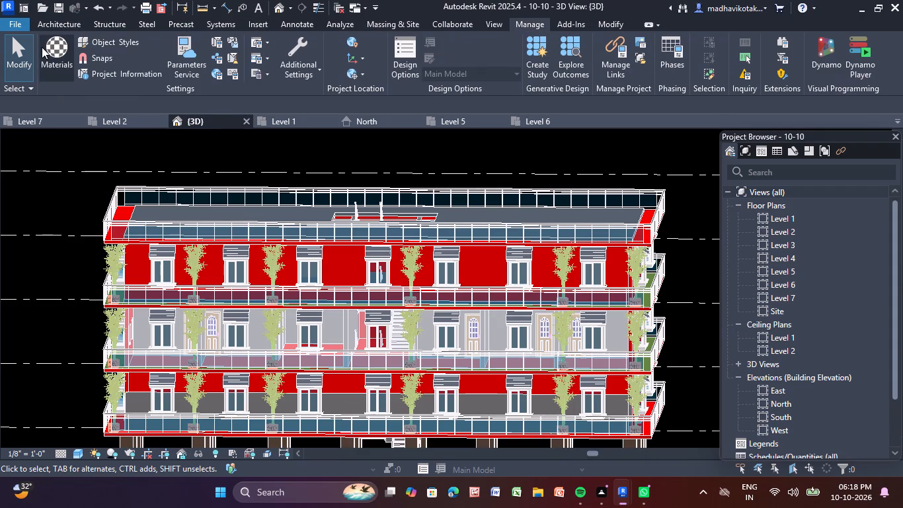
double_click(48, 50)
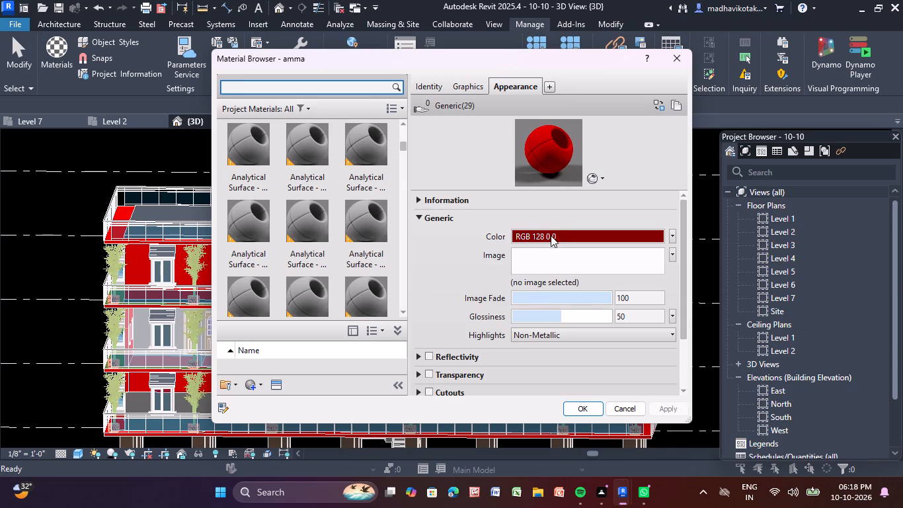
right_click(358, 213)
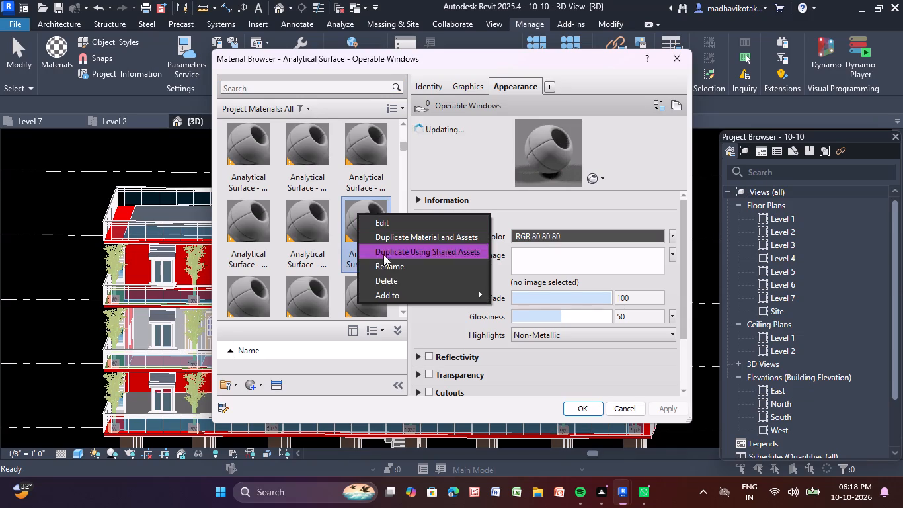
click(391, 271)
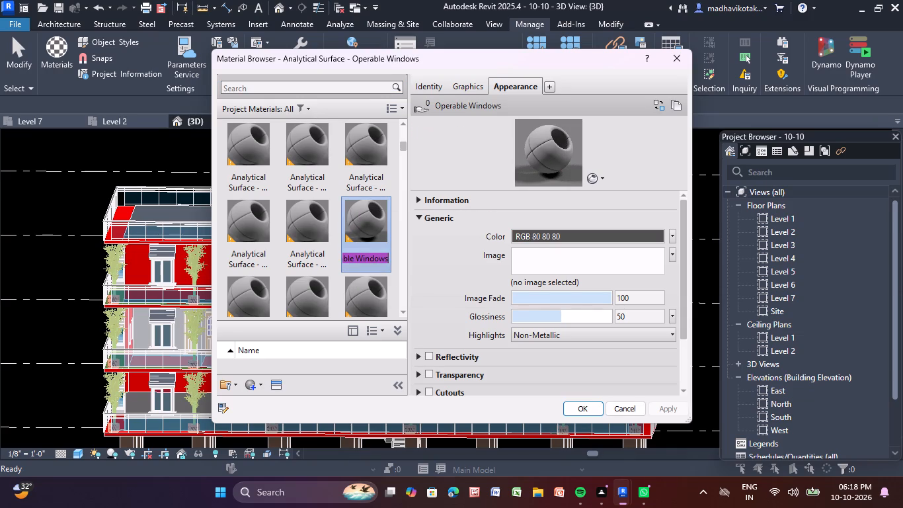
key(BackSpace)
text(PAPA)
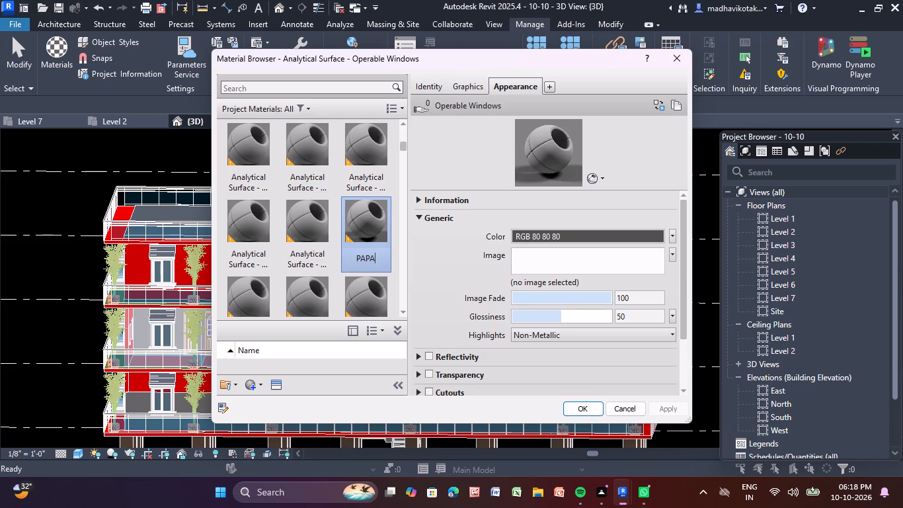
Set the PAPA material's appearance color to blue, RGB 0 0 255, and apply it.
click(639, 237)
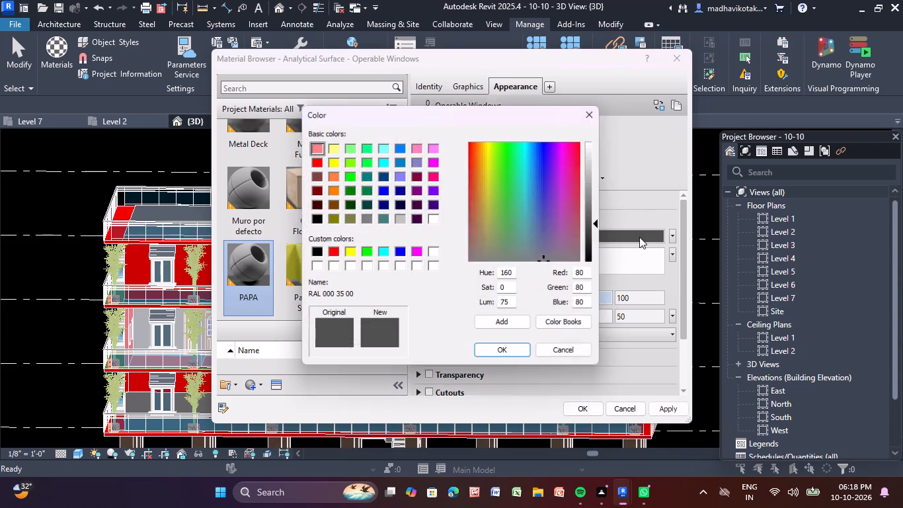
scroll(390, 192, up, 2)
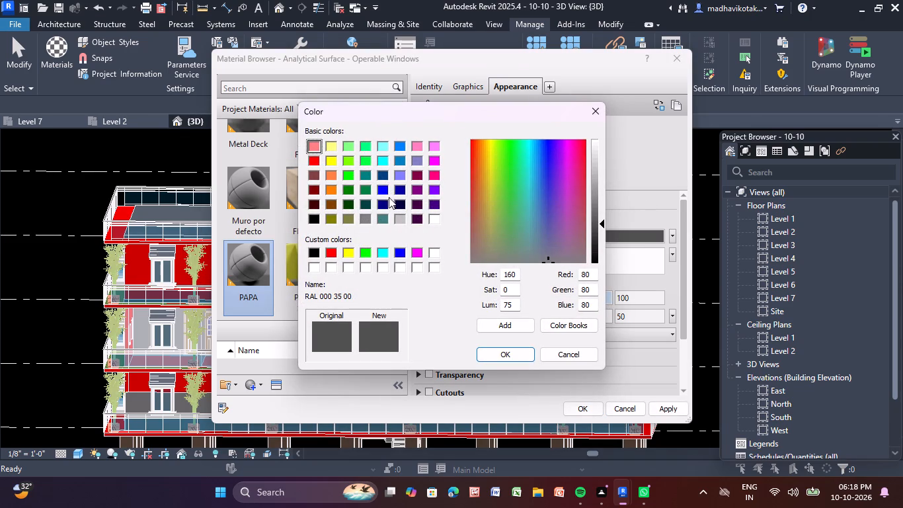
click(384, 190)
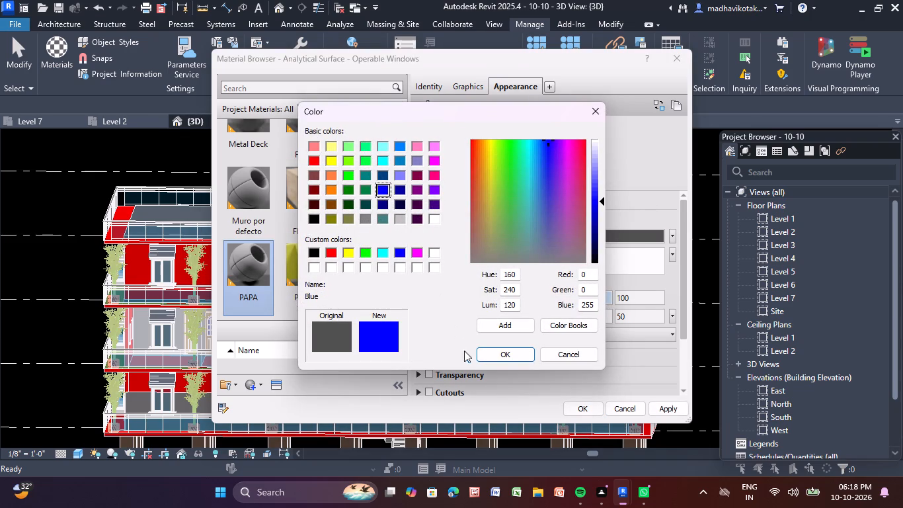
click(508, 352)
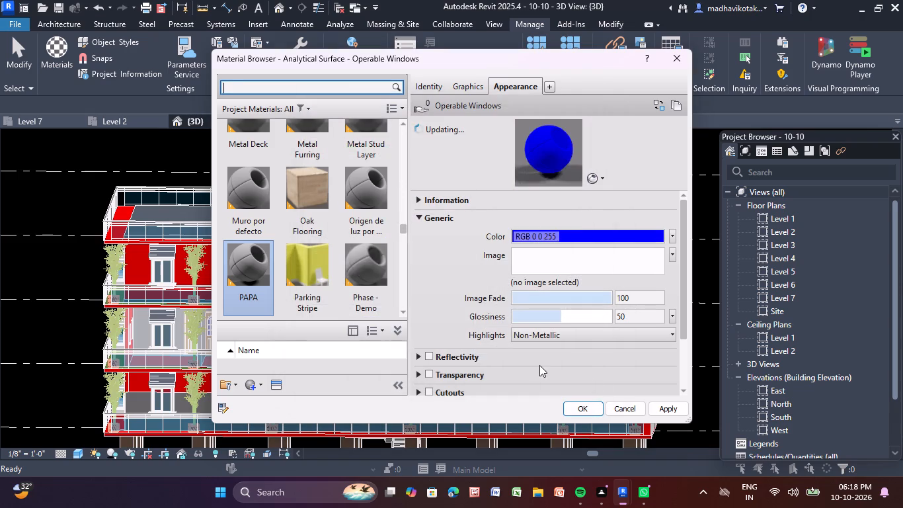
click(654, 407)
click(588, 404)
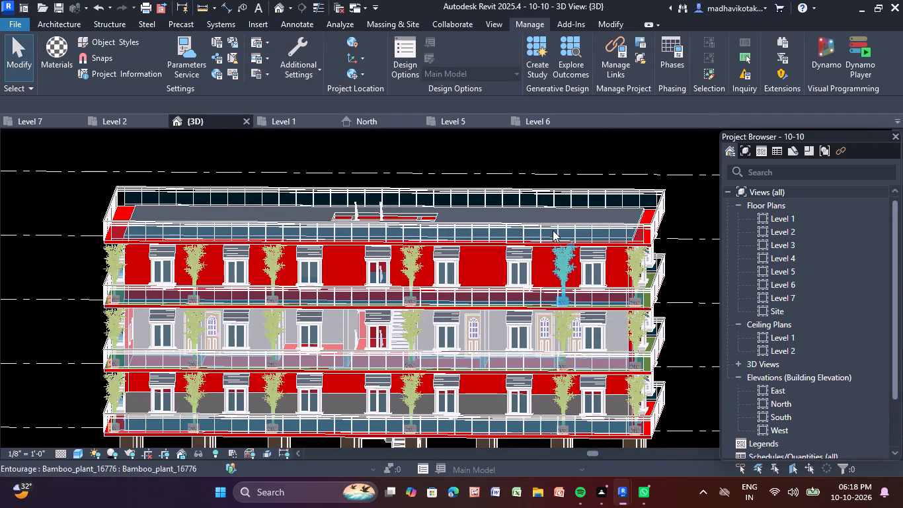
Find the PAPA material with the Paint tool and paint the middle storey's long wall face on the bamboo plant side.
click(54, 17)
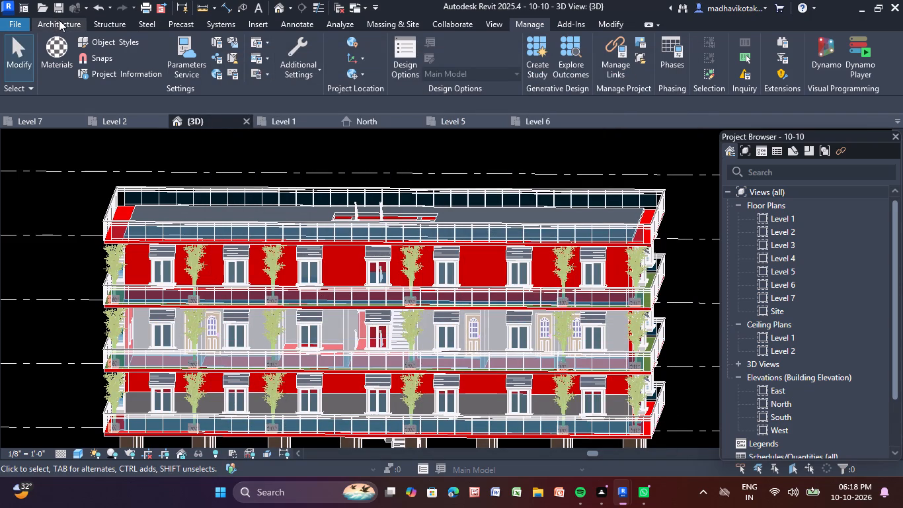
click(58, 21)
click(58, 21)
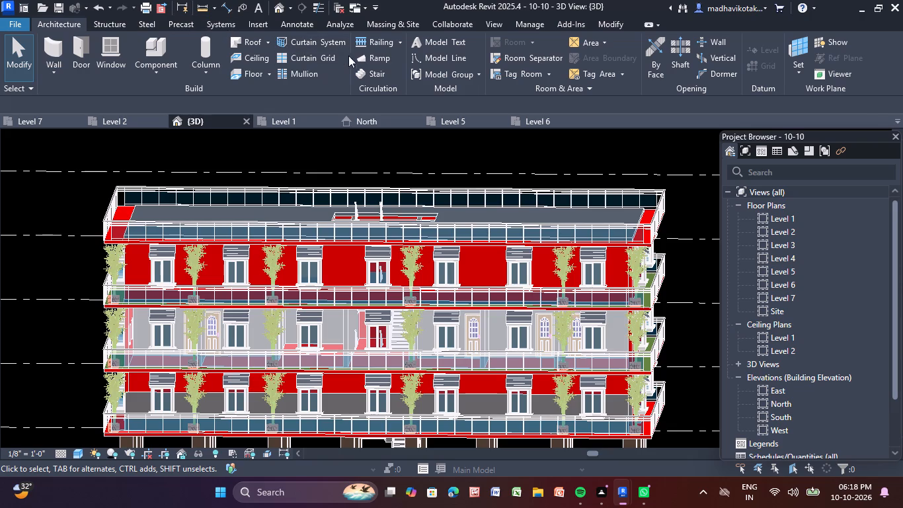
click(428, 54)
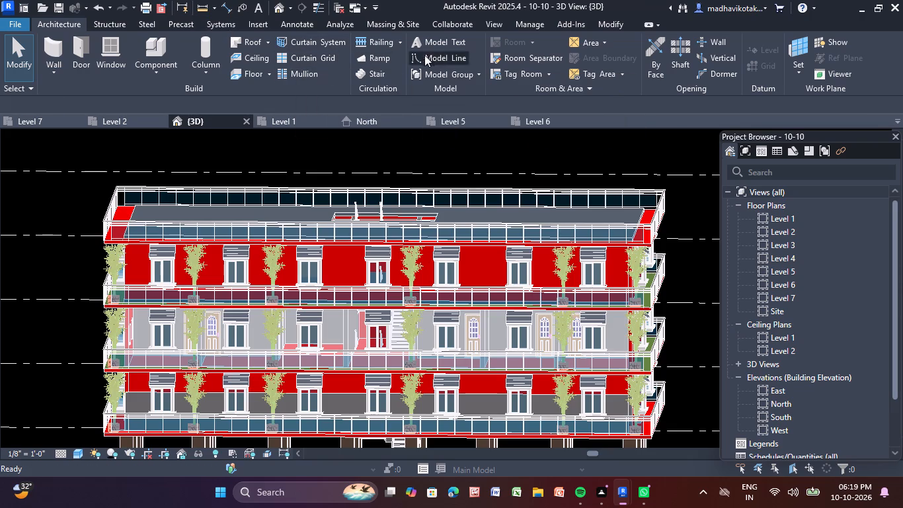
click(217, 60)
click(221, 79)
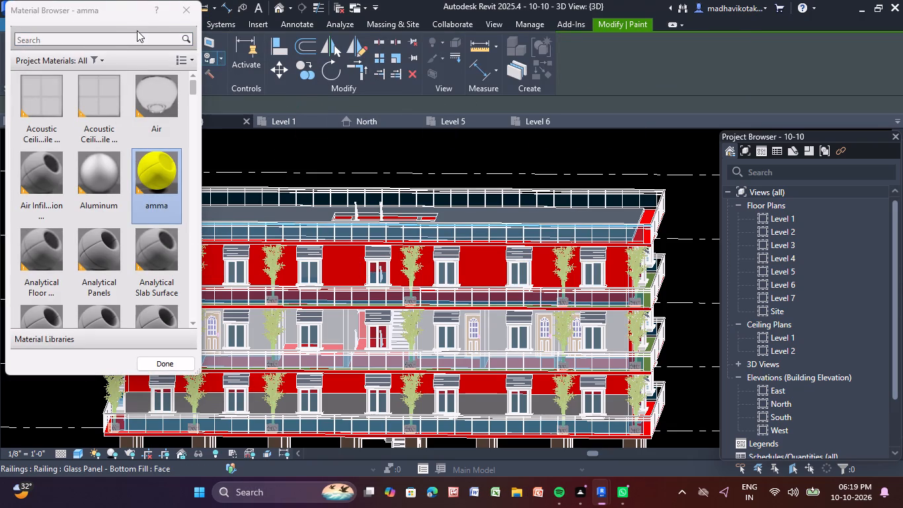
click(136, 35)
key(p)
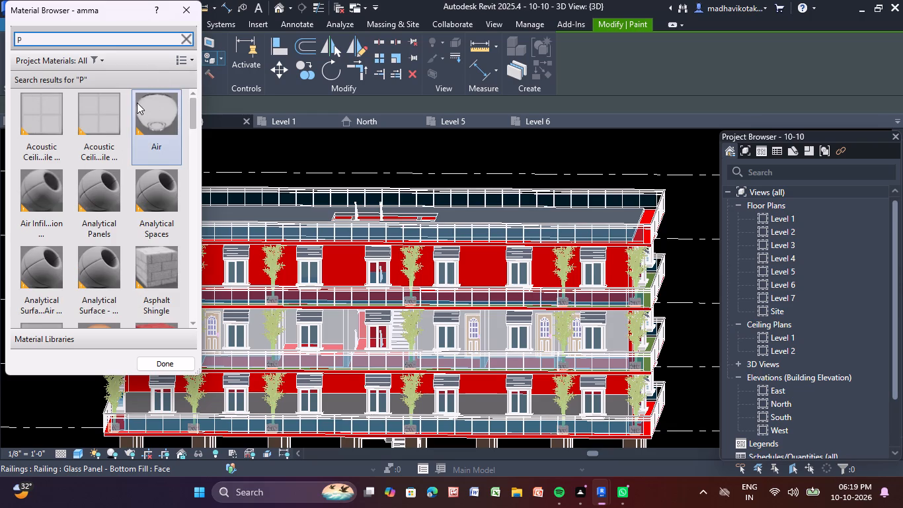
key(a)
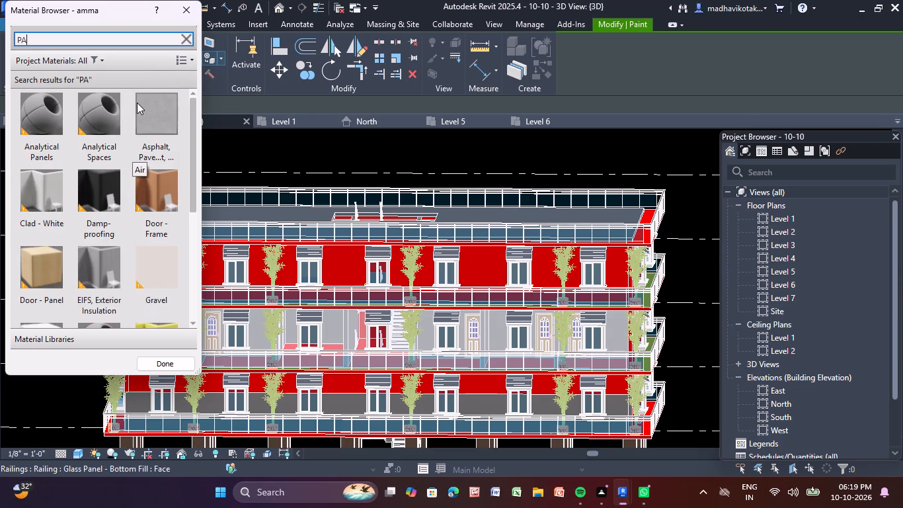
key(p)
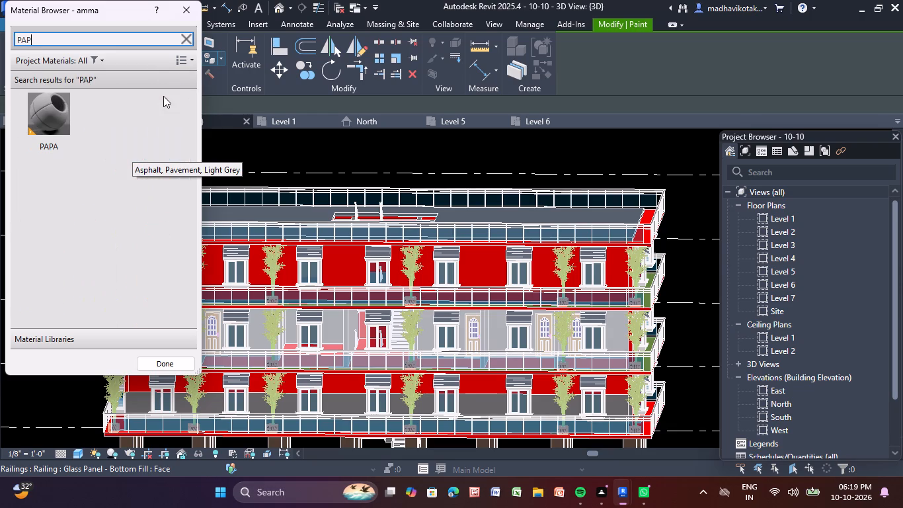
double_click(52, 114)
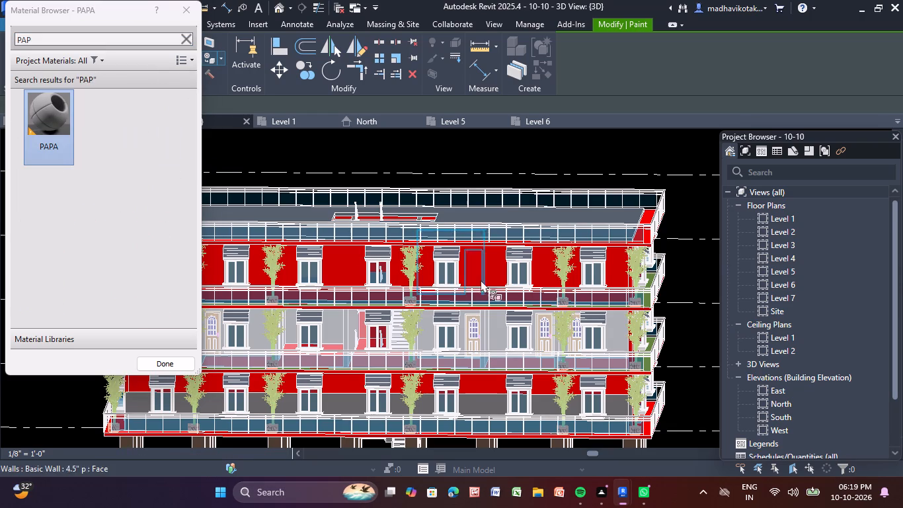
click(616, 337)
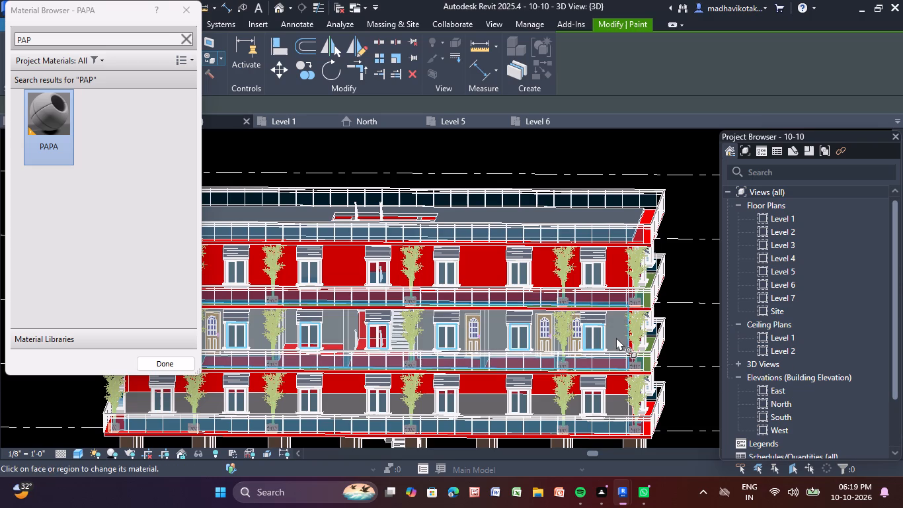
scroll(616, 337, up, 4)
scroll(616, 337, down, 6)
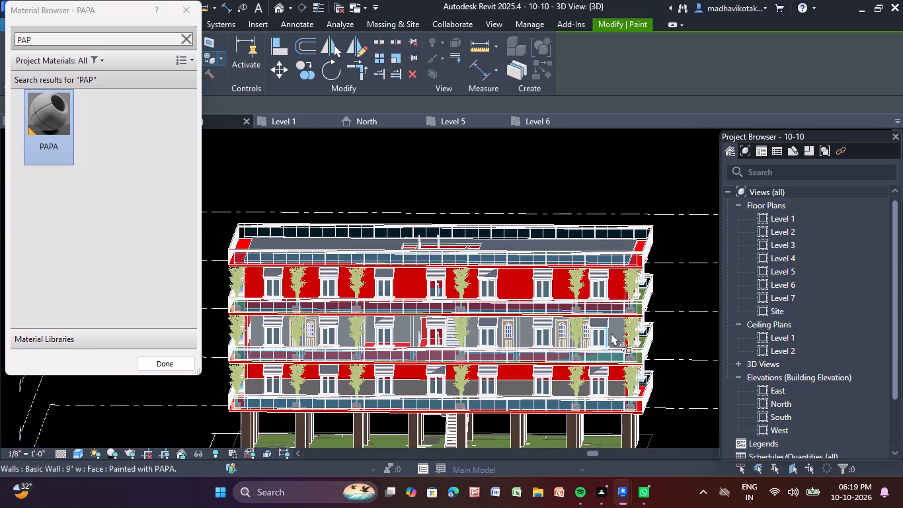
Paint the middle storey's short end wall face with the PAPA material.
shift+middle_drag(676, 382, 615, 423)
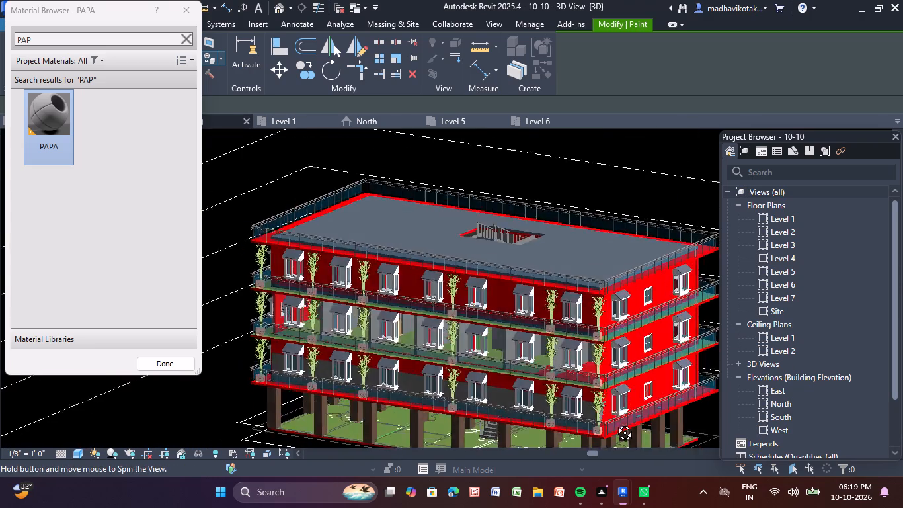
shift+middle_drag(615, 423, 567, 425)
click(575, 366)
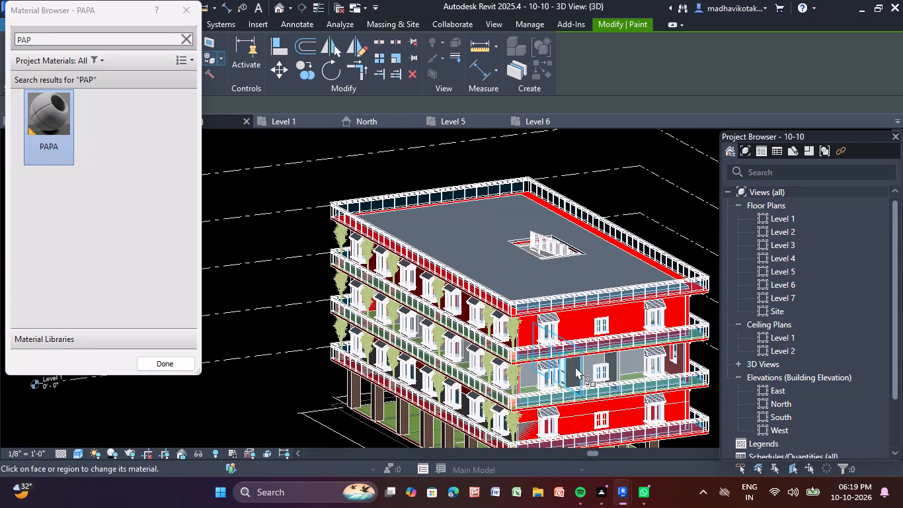
Paint the short end wall faces of the lowest and top storeys with the PAPA material.
scroll(604, 398, up, 10)
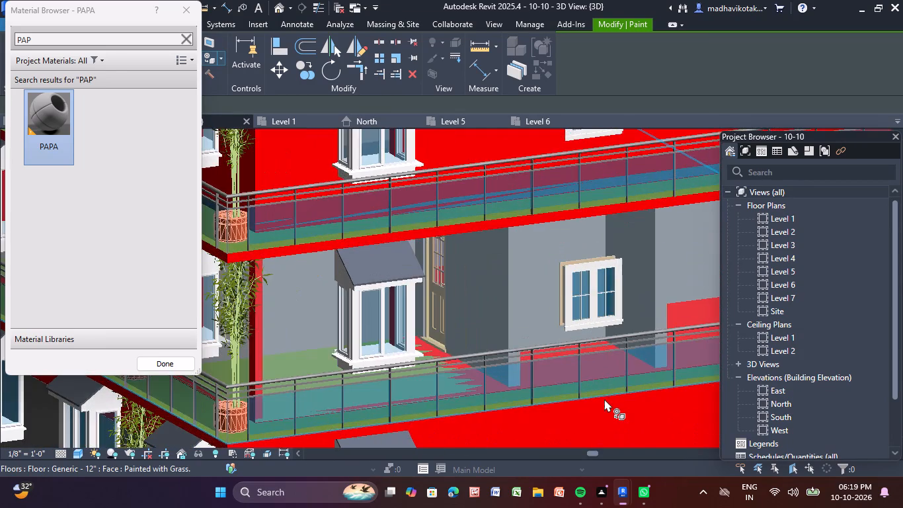
scroll(604, 399, down, 6)
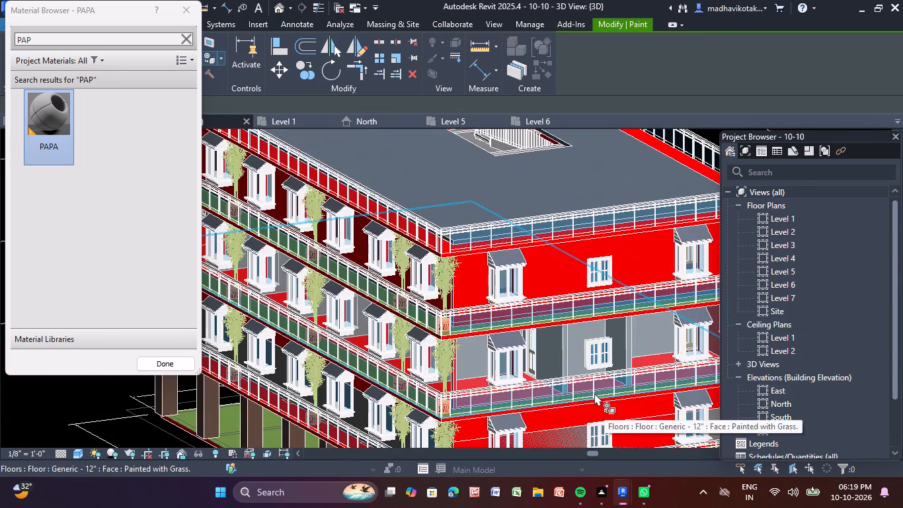
shift+click(572, 416)
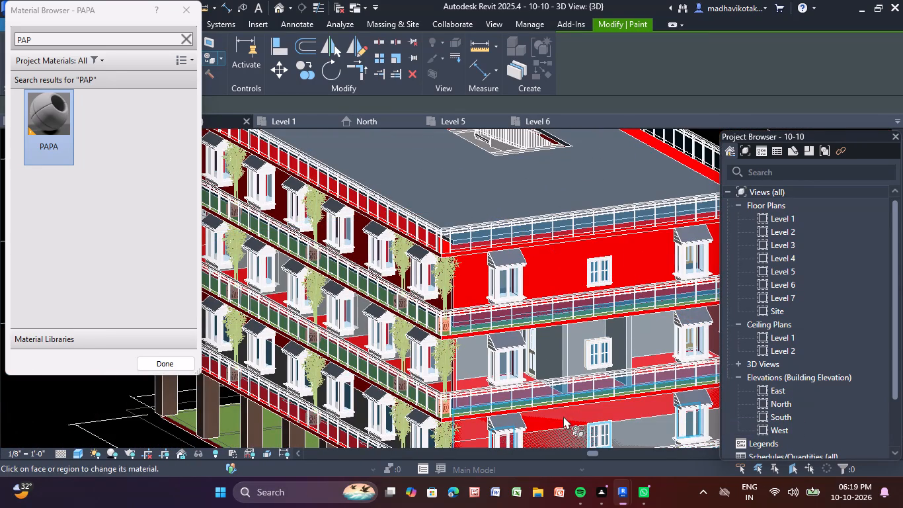
click(563, 416)
click(553, 419)
middle_drag(553, 421, 487, 314)
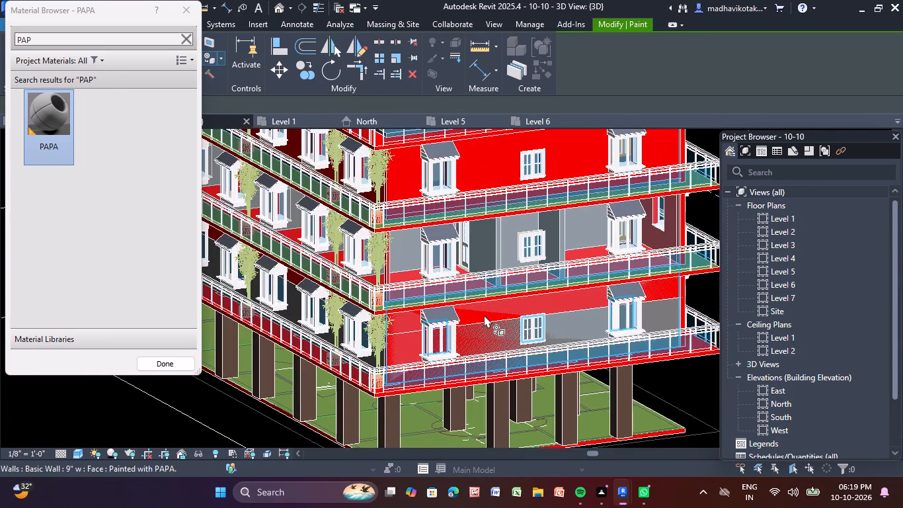
scroll(484, 315, up, 4)
click(487, 309)
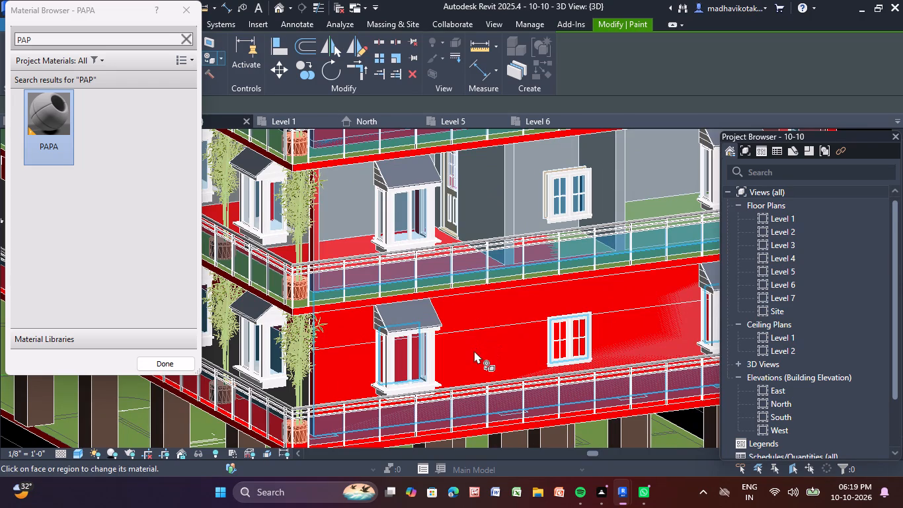
click(474, 351)
click(474, 351)
double_click(474, 351)
scroll(474, 351, down, 4)
middle_drag(474, 351, 461, 388)
click(463, 208)
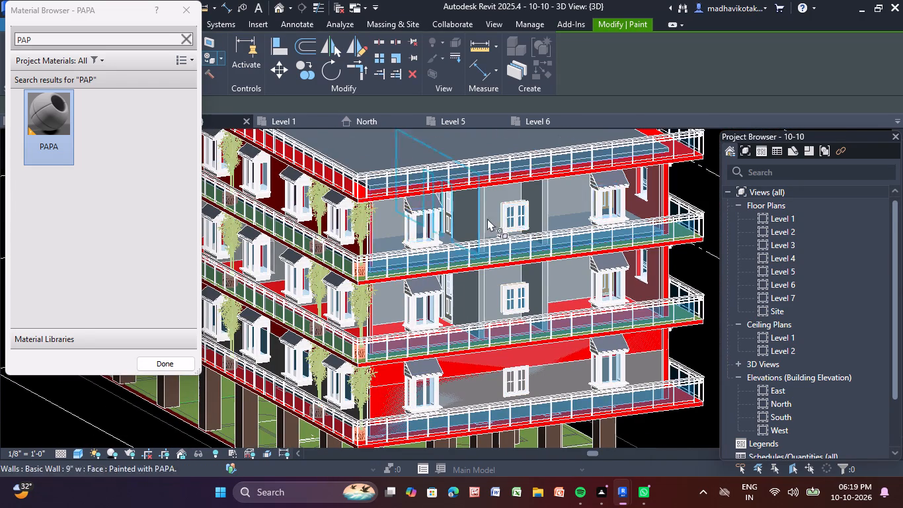
Paint the middle, lowest and top storeys' wall faces on the opposite long side with the PAPA material.
shift+middle_drag(652, 349, 560, 351)
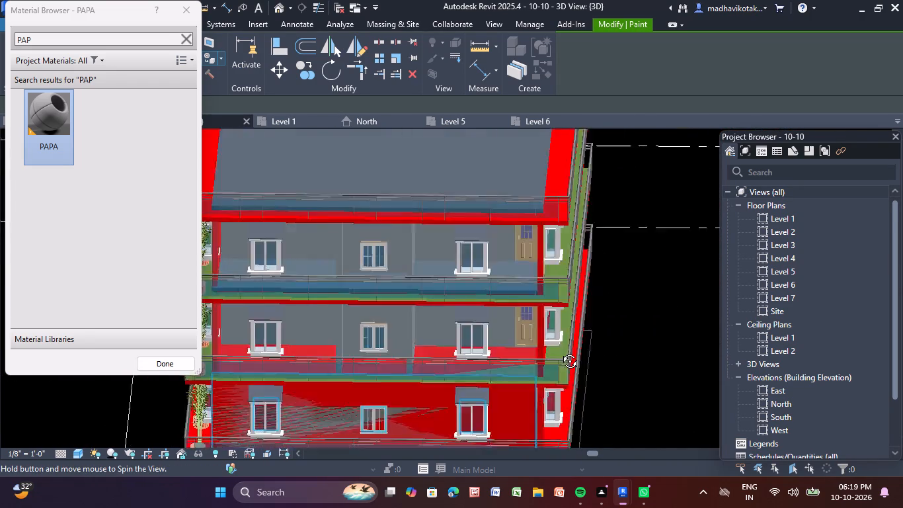
shift+middle_drag(560, 351, 469, 334)
click(456, 289)
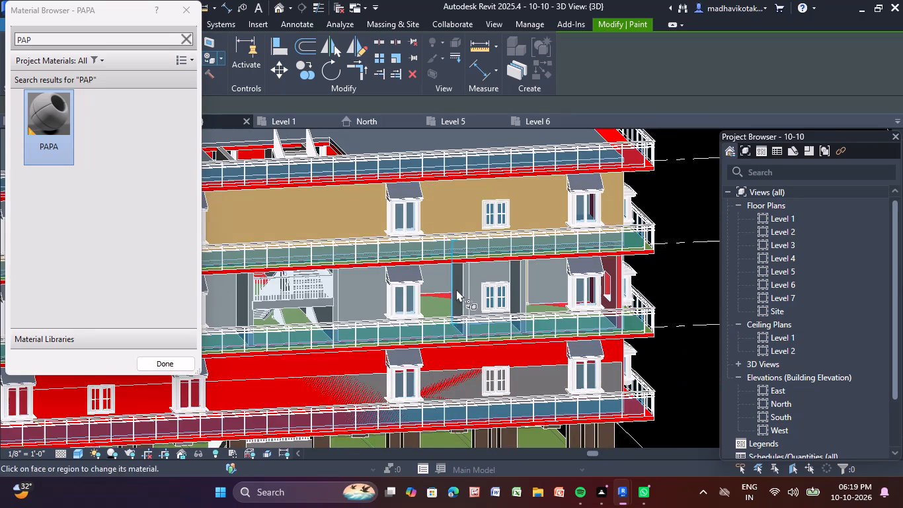
click(451, 357)
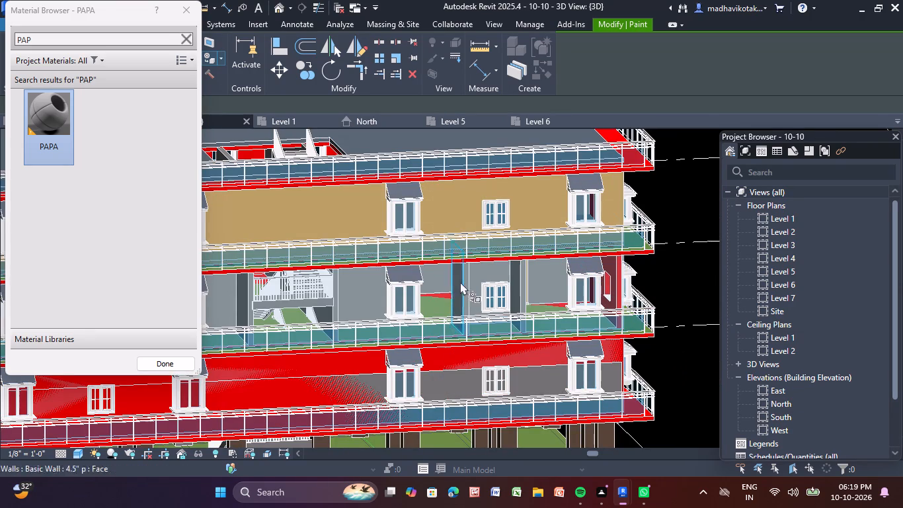
click(452, 213)
scroll(648, 355, down, 4)
shift+middle_drag(649, 357, 576, 372)
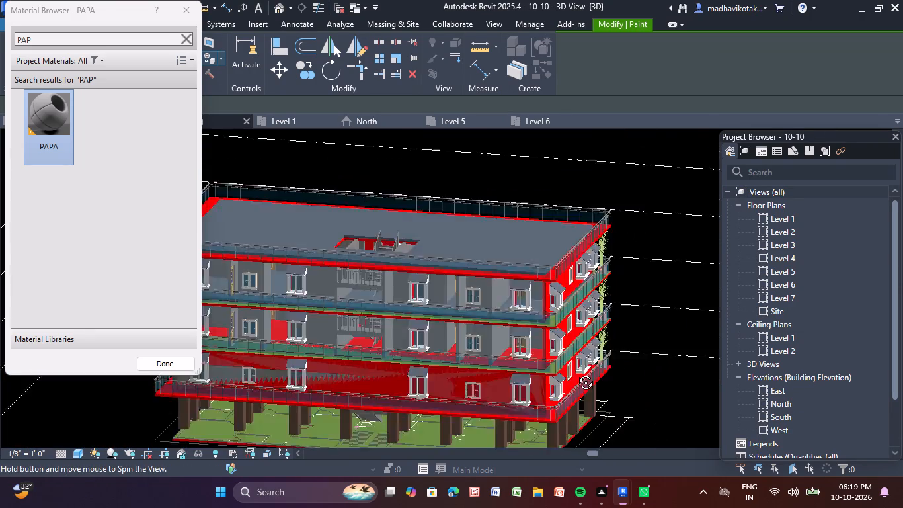
shift+middle_drag(576, 372, 304, 342)
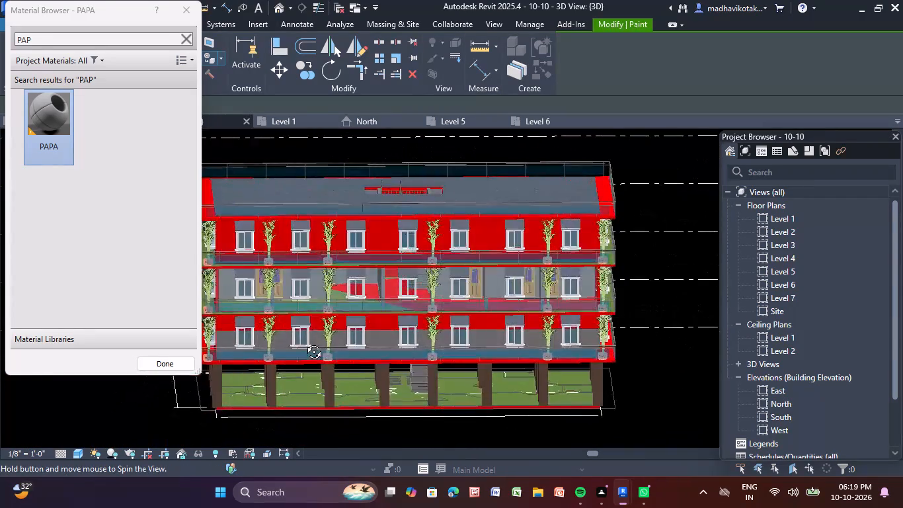
shift+middle_drag(304, 342, 302, 320)
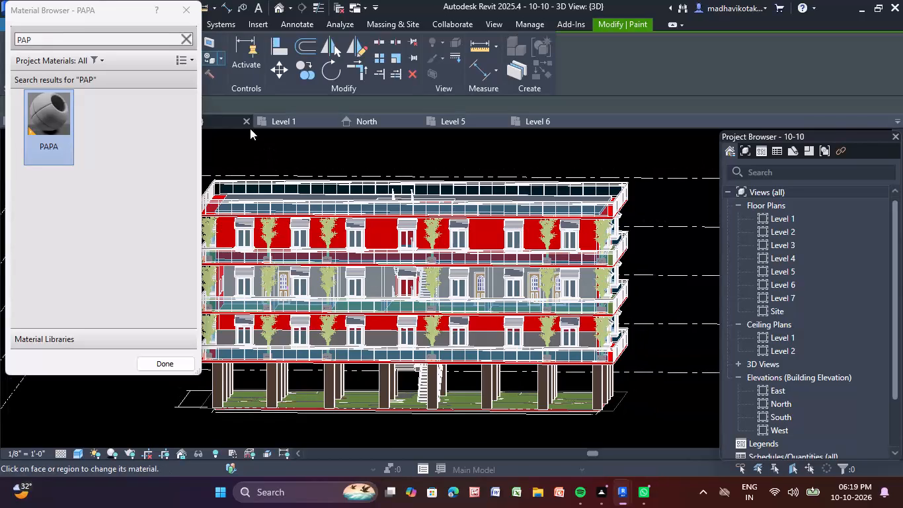
Finish painting and open the PAPA material's appearance color for editing in the project materials.
click(184, 12)
scroll(414, 296, up, 6)
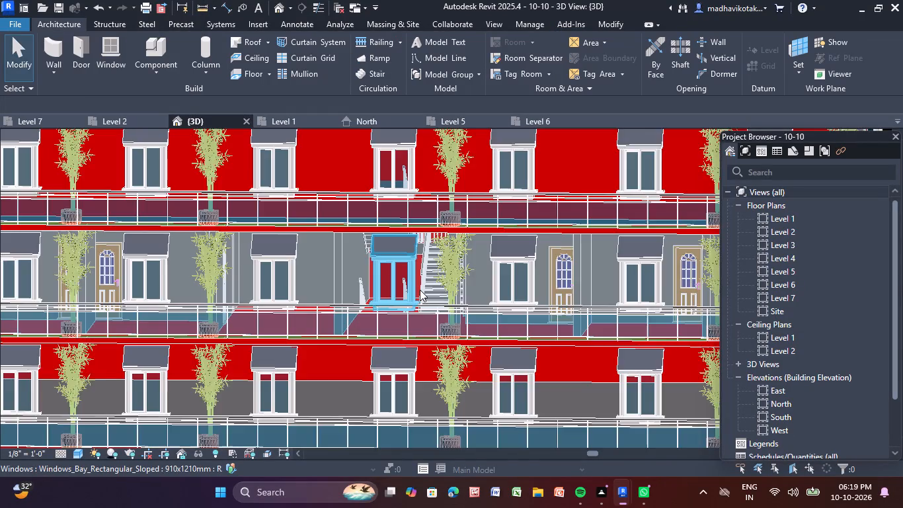
scroll(420, 290, up, 1)
scroll(420, 290, down, 6)
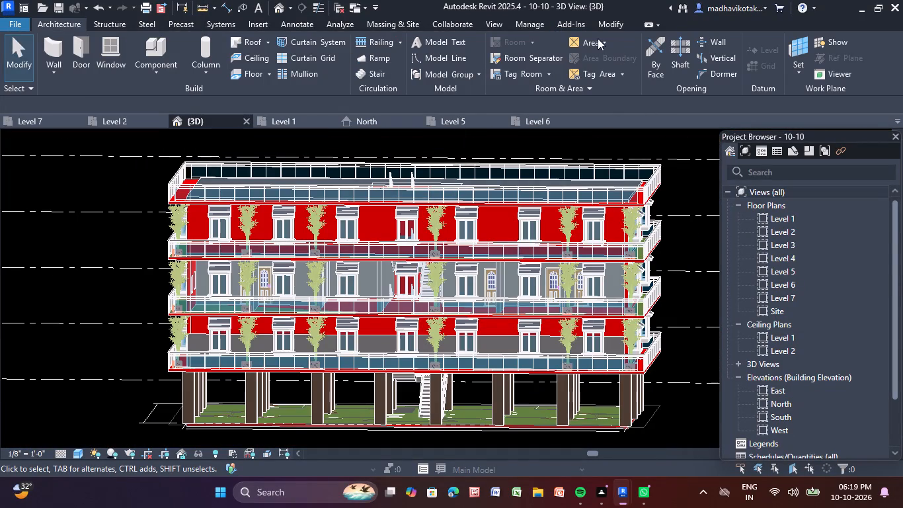
click(533, 22)
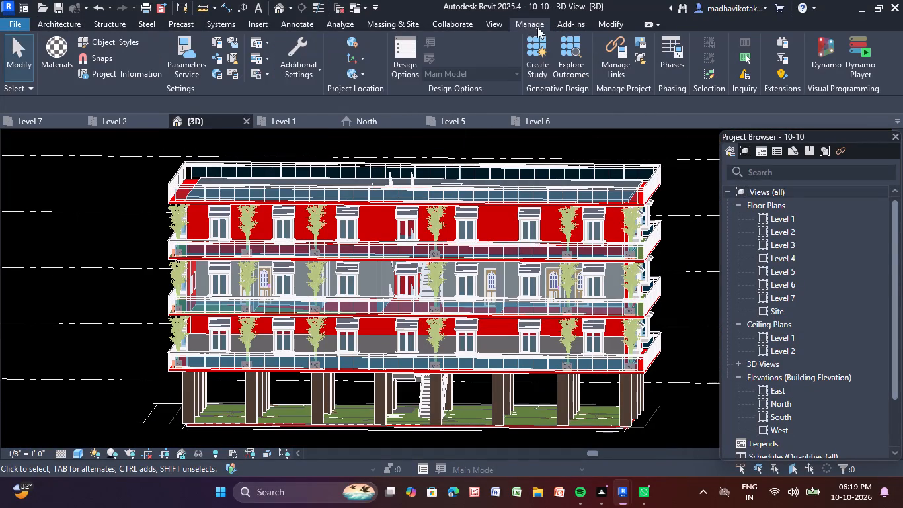
click(54, 44)
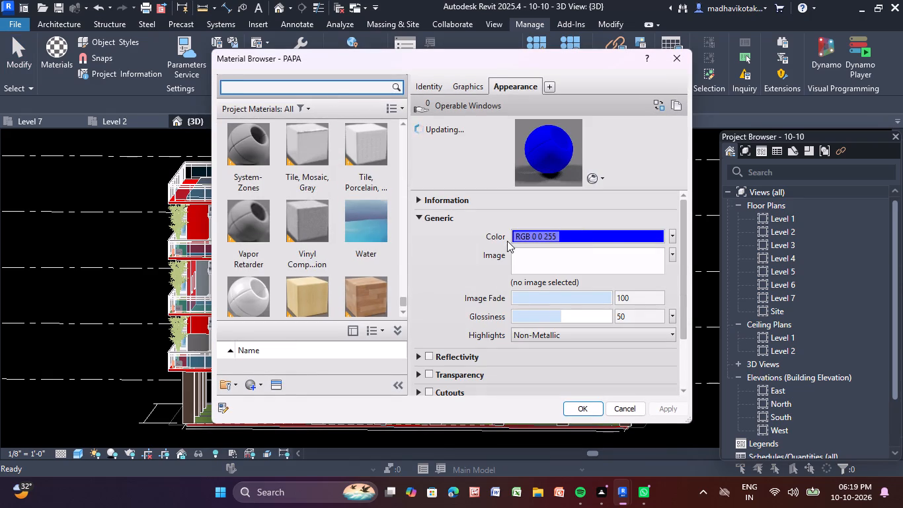
click(612, 239)
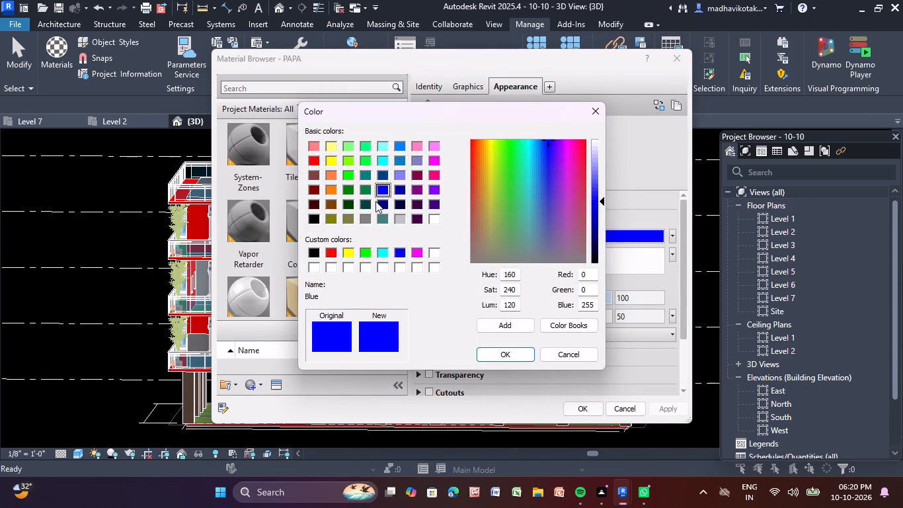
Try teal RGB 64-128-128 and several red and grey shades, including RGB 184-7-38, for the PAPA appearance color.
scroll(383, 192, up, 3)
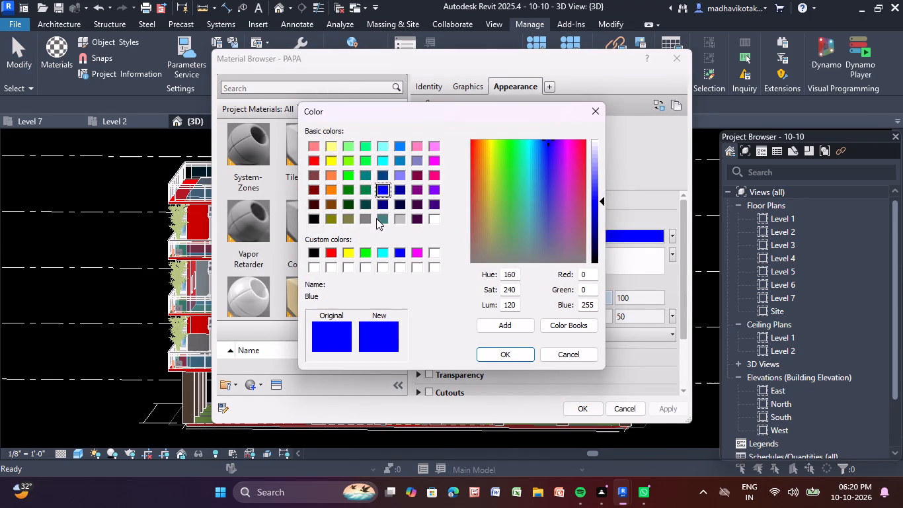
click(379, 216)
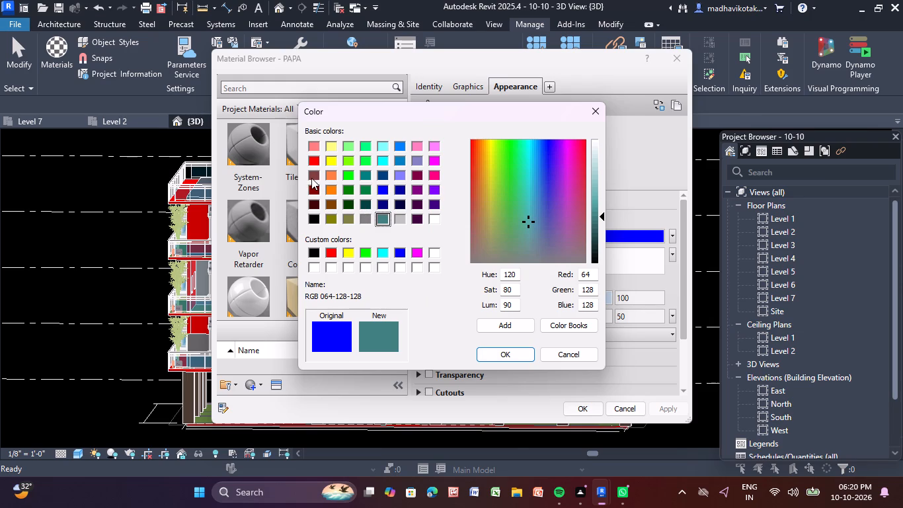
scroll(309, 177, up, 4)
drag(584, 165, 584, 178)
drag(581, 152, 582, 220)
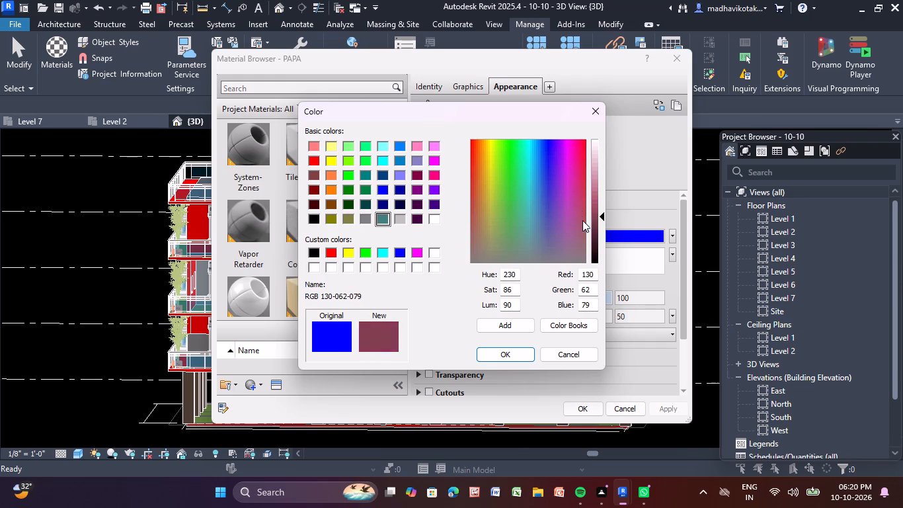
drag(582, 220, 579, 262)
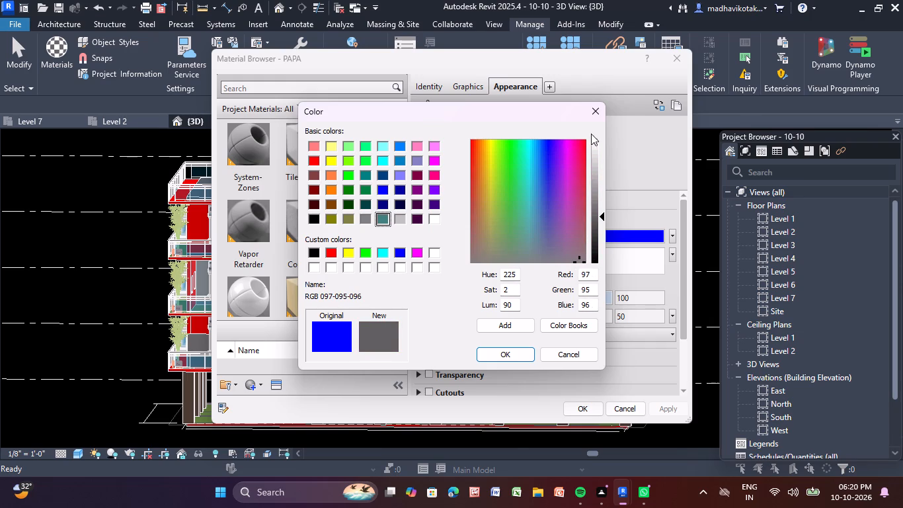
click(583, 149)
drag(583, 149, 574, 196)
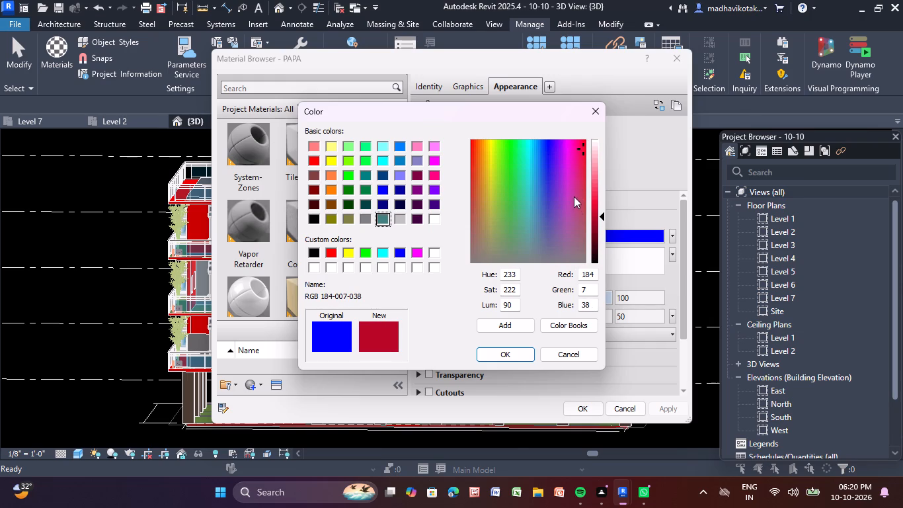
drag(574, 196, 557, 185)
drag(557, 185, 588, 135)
Set the PAPA material's appearance color to dark navy RGB 0-26-51 and apply it.
click(381, 176)
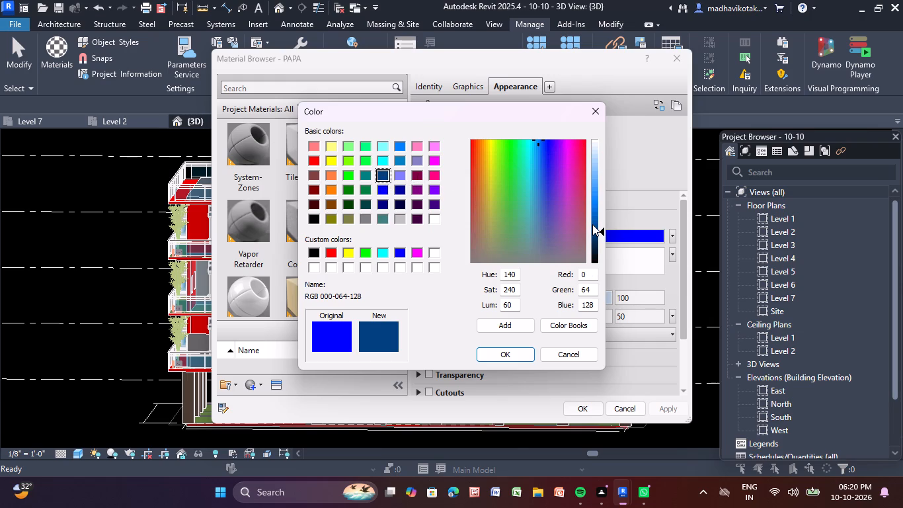
scroll(592, 224, up, 3)
drag(602, 230, 600, 237)
drag(600, 237, 598, 251)
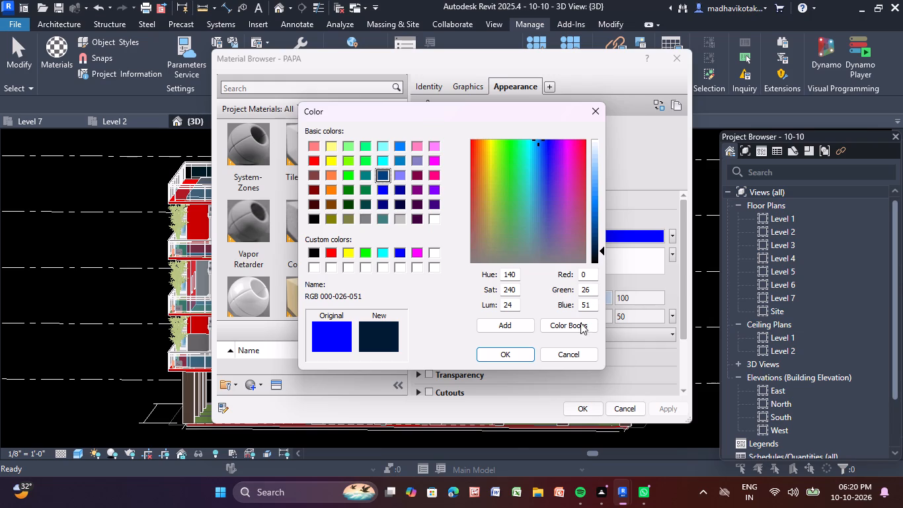
click(516, 360)
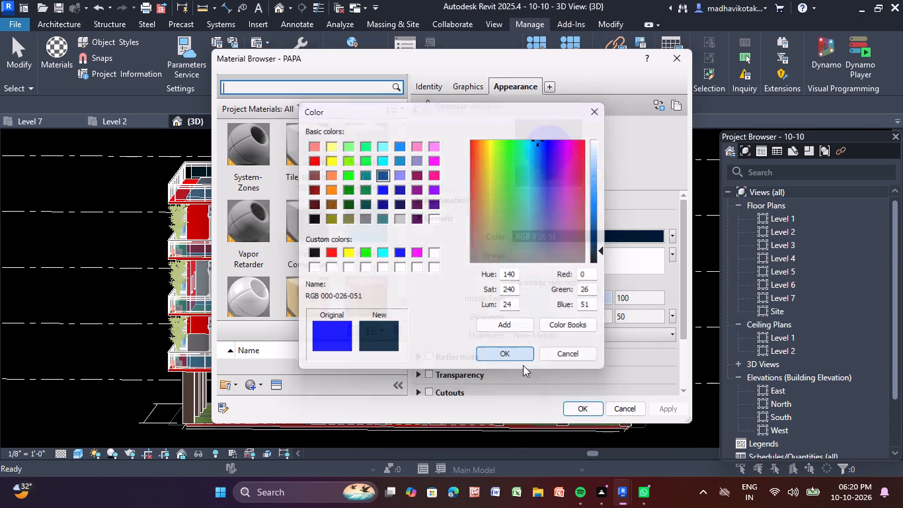
click(581, 408)
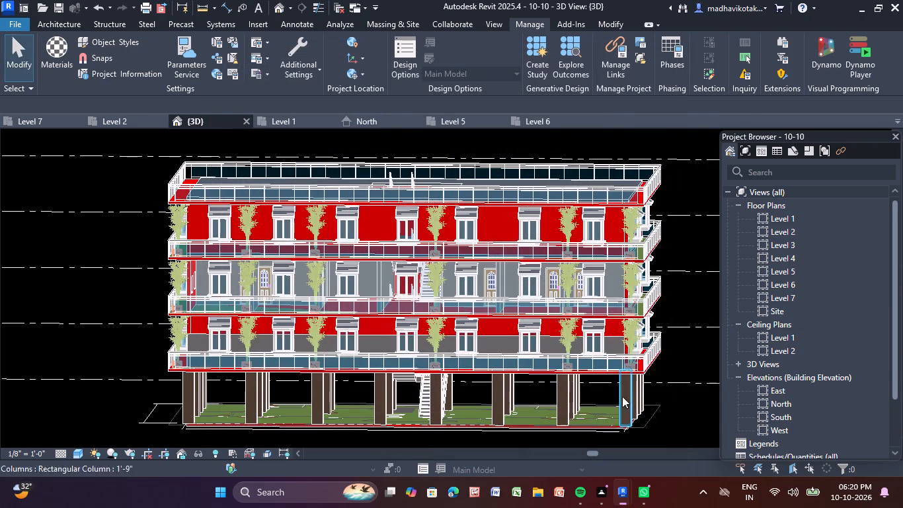
Find PAPA with the Paint tool by searching PAP, and paint the middle and top storeys' long wall faces on the bamboo plant side.
click(56, 22)
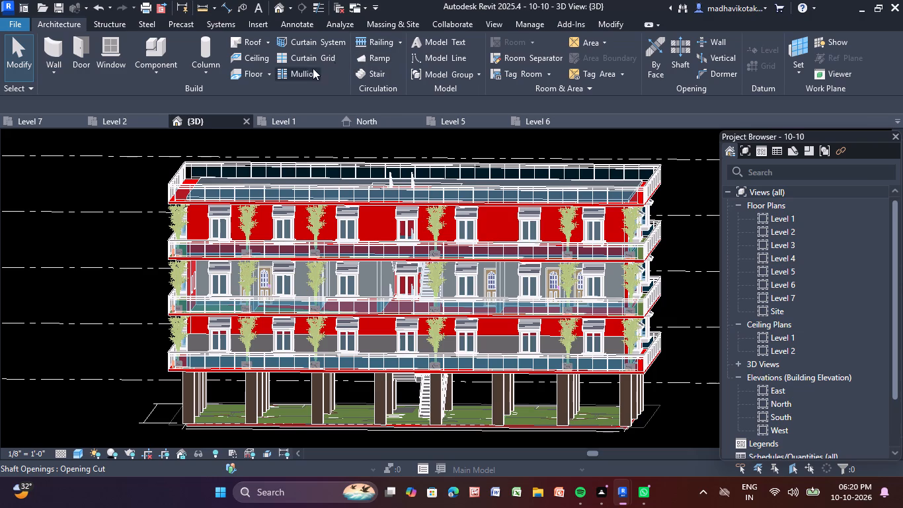
click(445, 60)
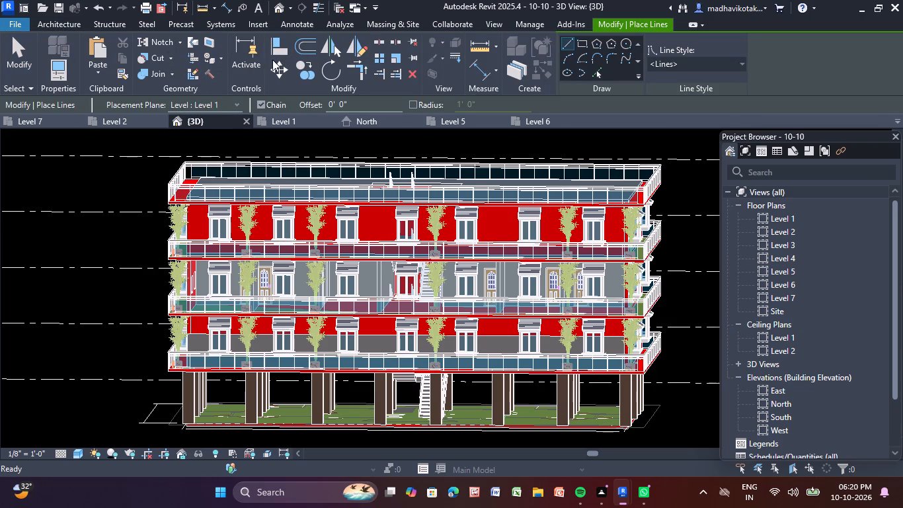
click(219, 58)
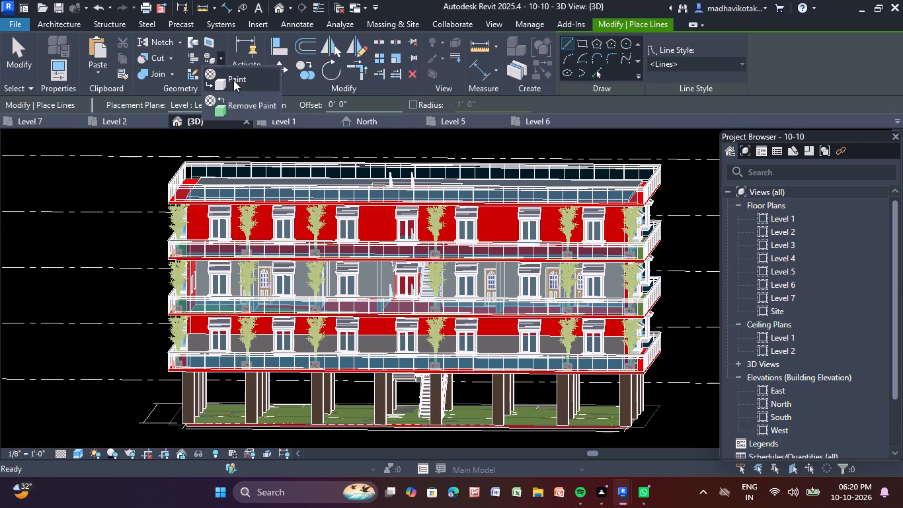
click(241, 86)
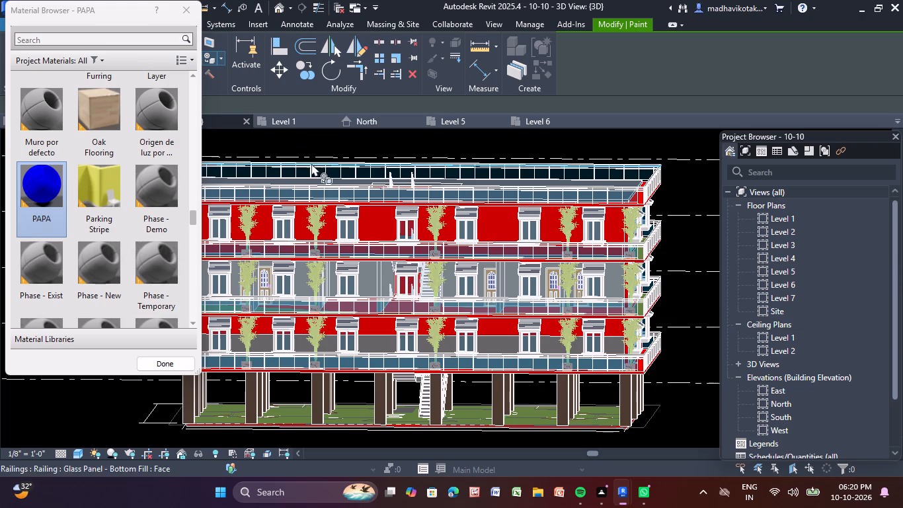
click(126, 42)
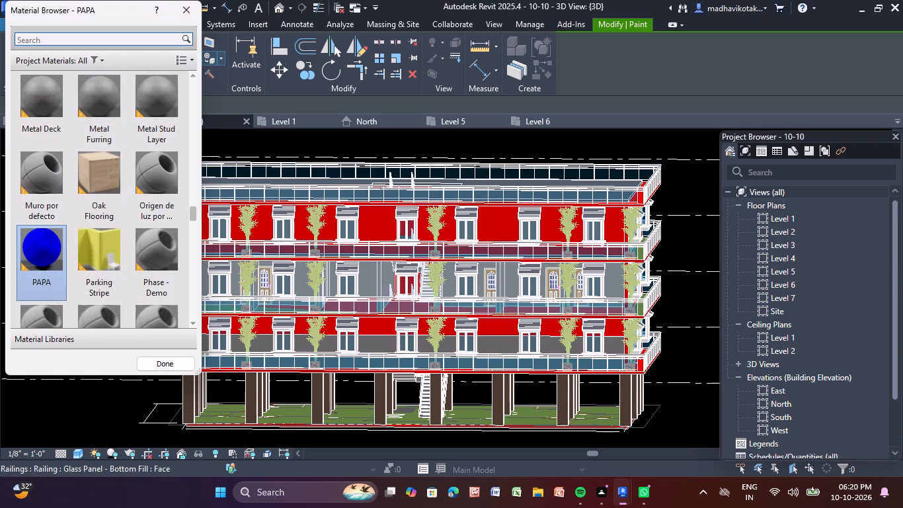
key(p)
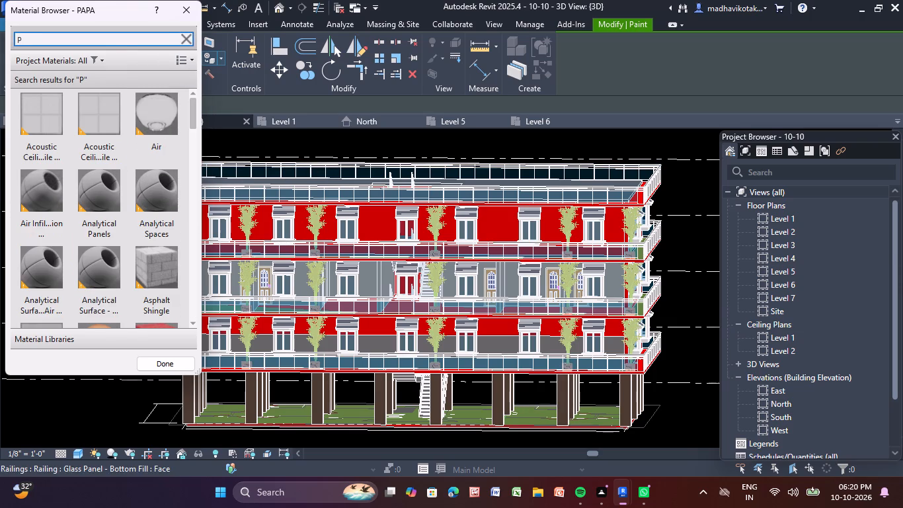
key(a)
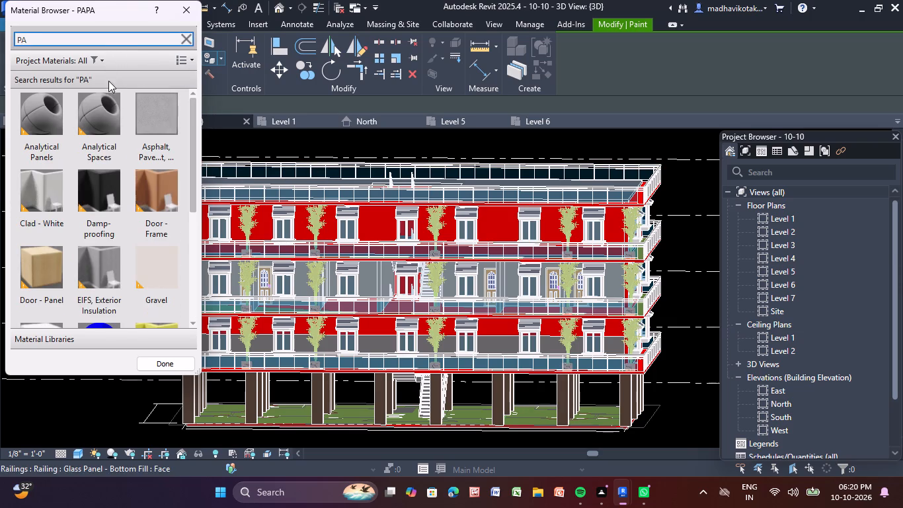
key(p)
double_click(61, 108)
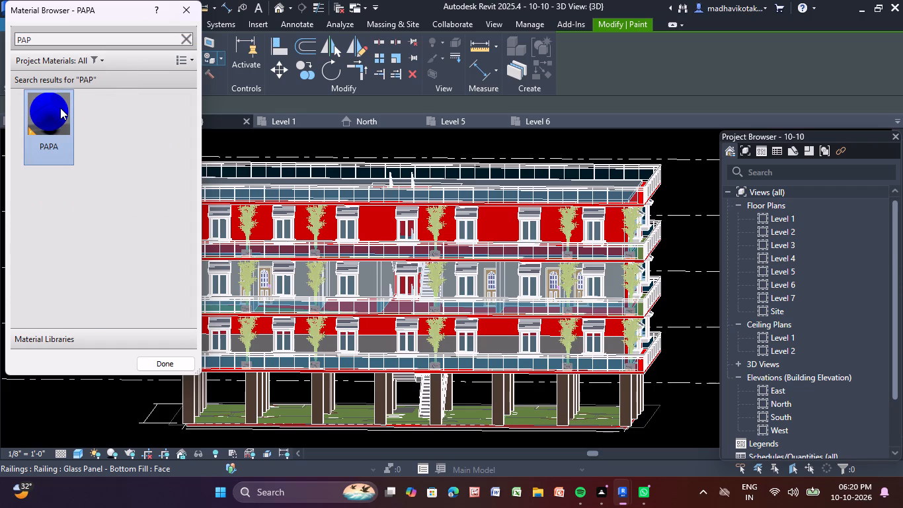
double_click(60, 108)
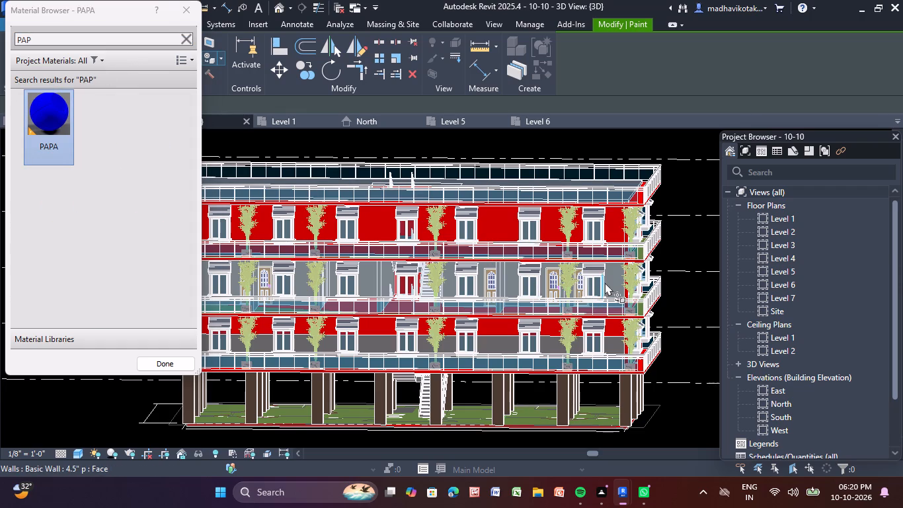
scroll(606, 282, up, 5)
click(612, 280)
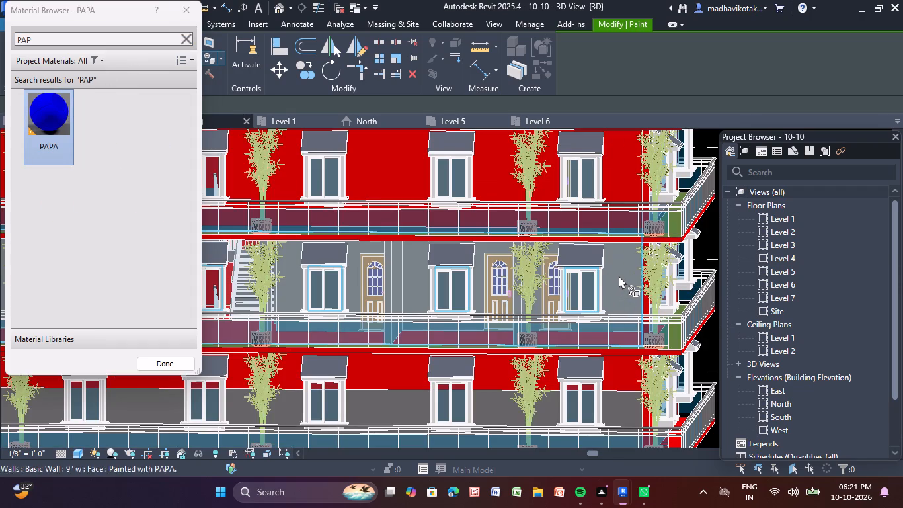
click(619, 276)
click(634, 292)
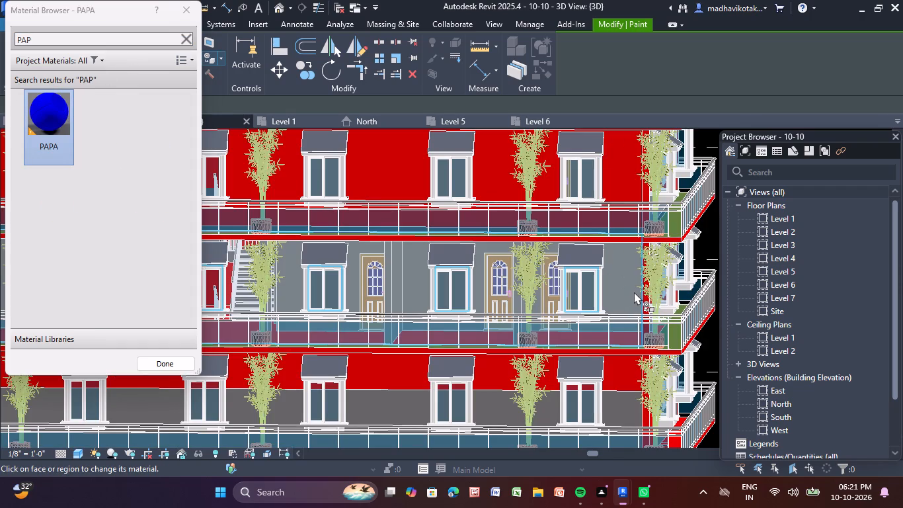
click(628, 184)
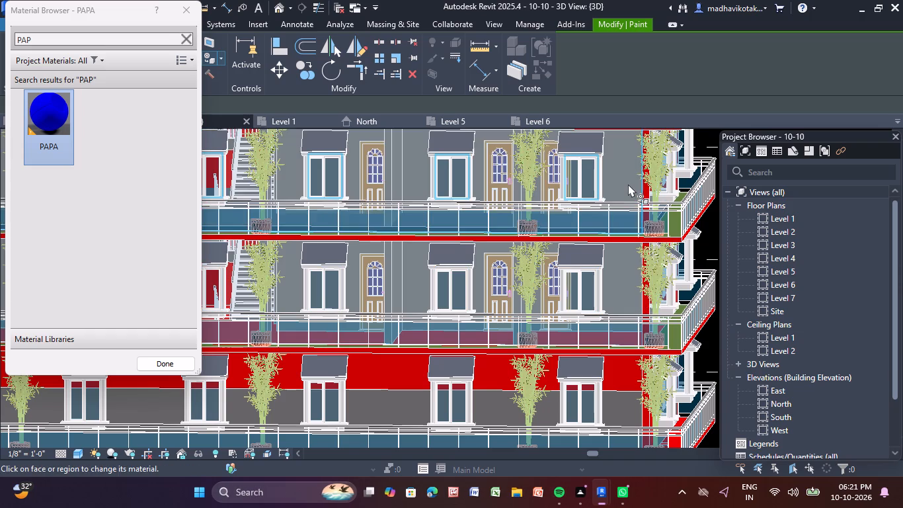
Try to paint the red upper band of the lowest storey's long wall on the bamboo plant side with PAPA.
scroll(628, 184, down, 5)
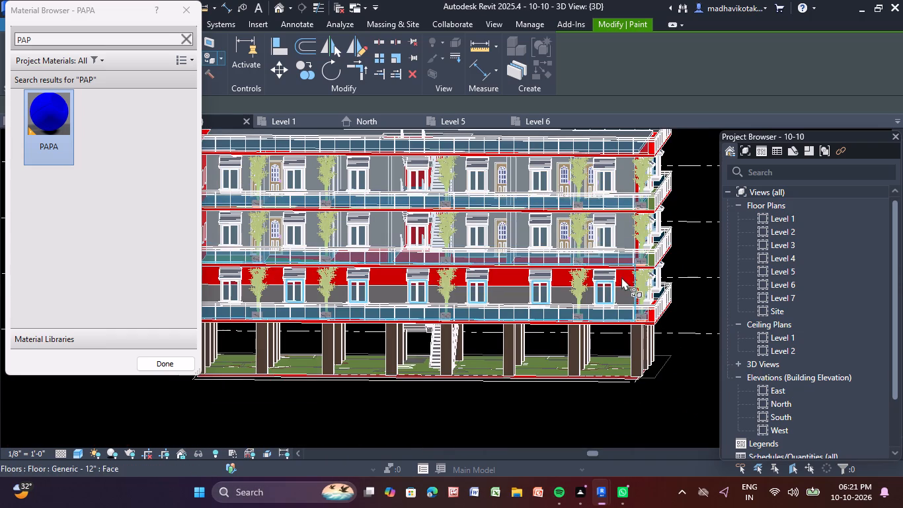
click(623, 278)
scroll(625, 276, up, 6)
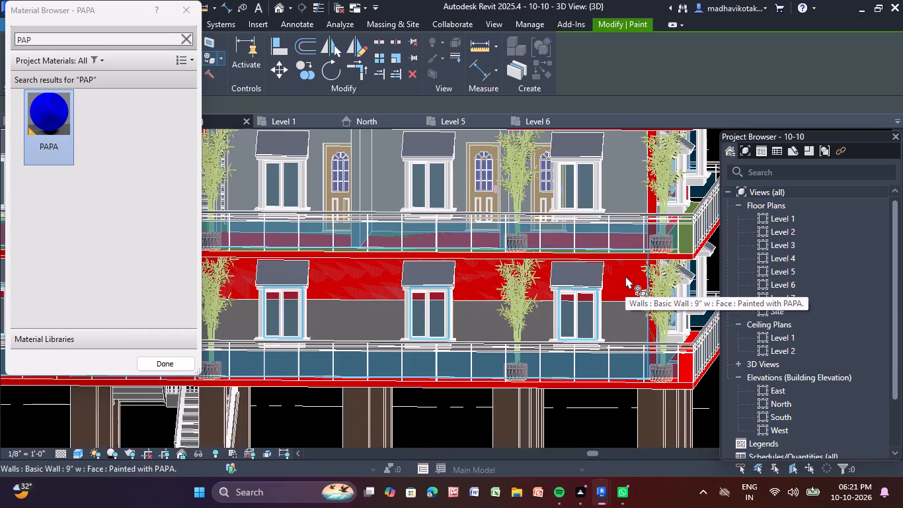
click(625, 276)
scroll(625, 276, up, 7)
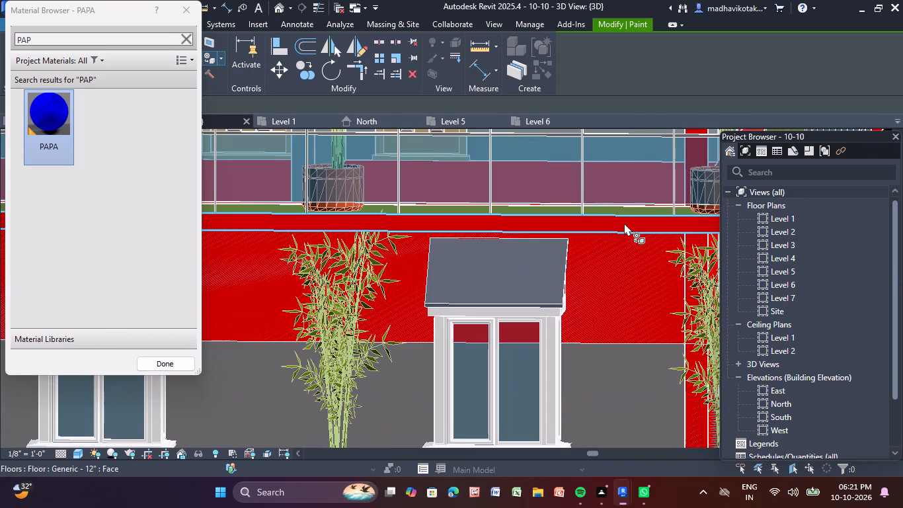
click(604, 253)
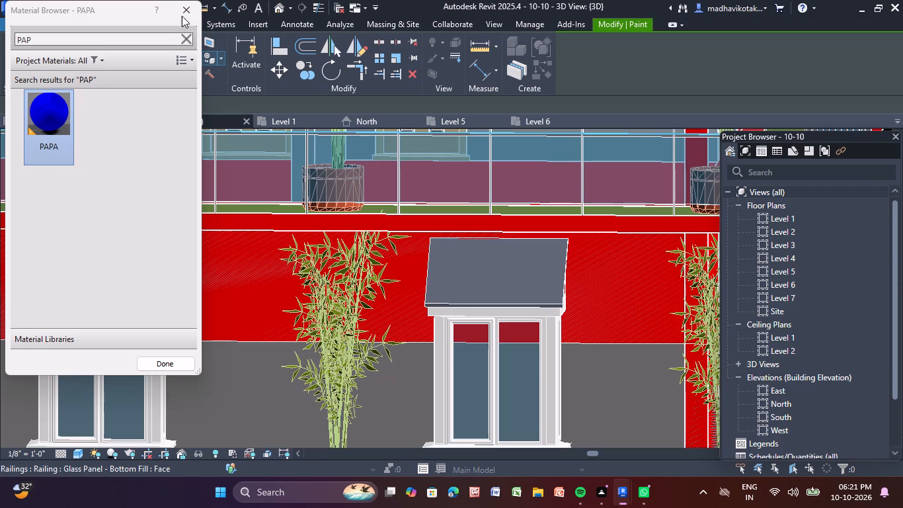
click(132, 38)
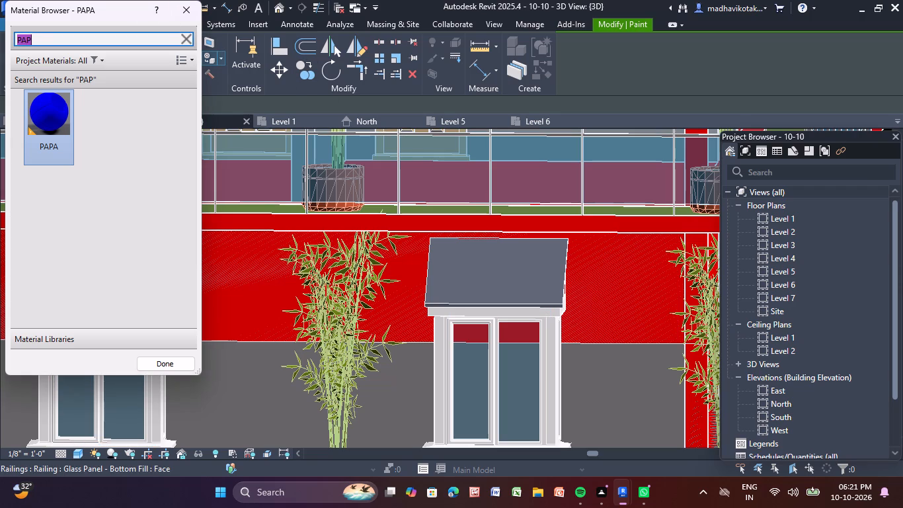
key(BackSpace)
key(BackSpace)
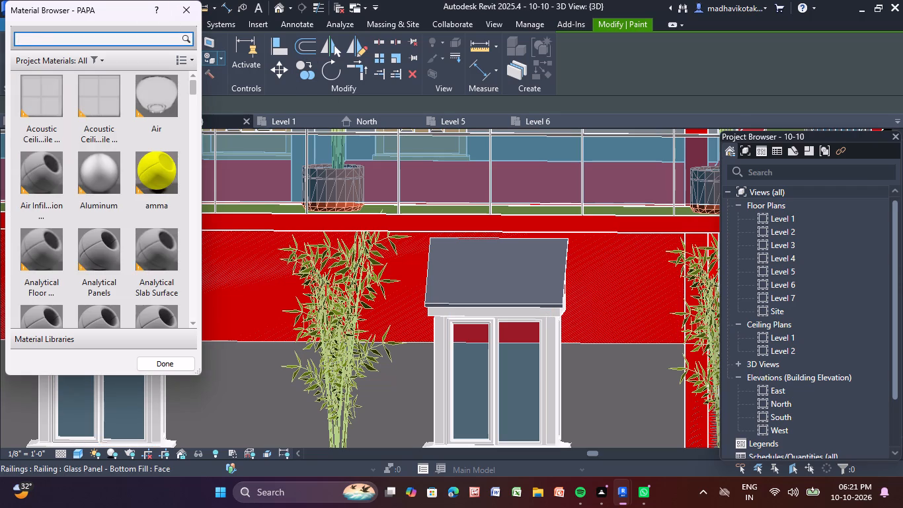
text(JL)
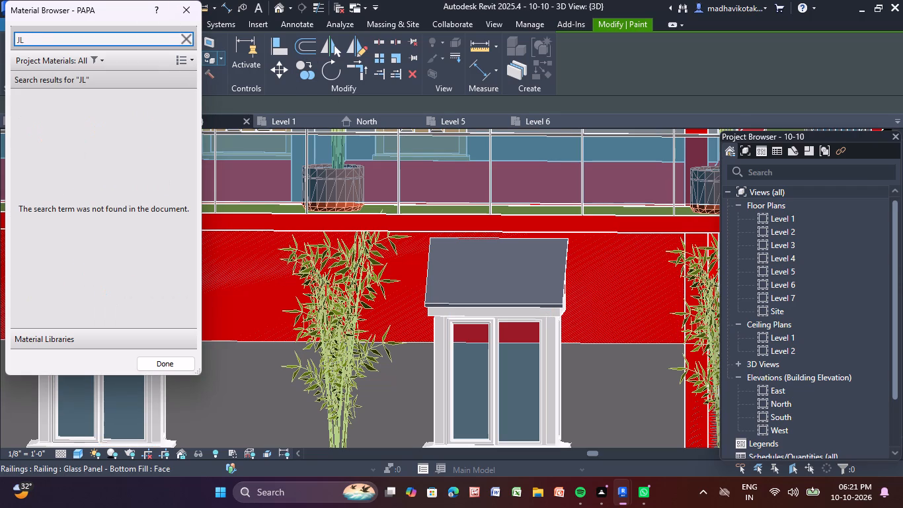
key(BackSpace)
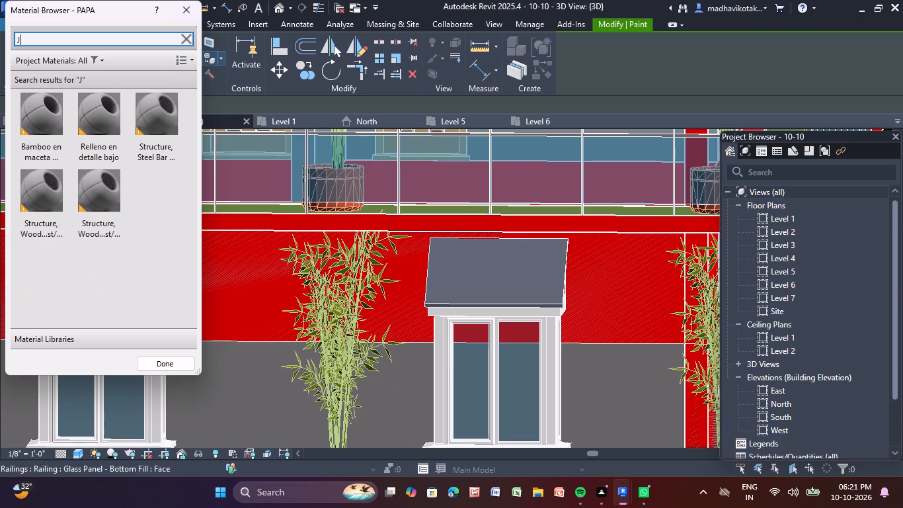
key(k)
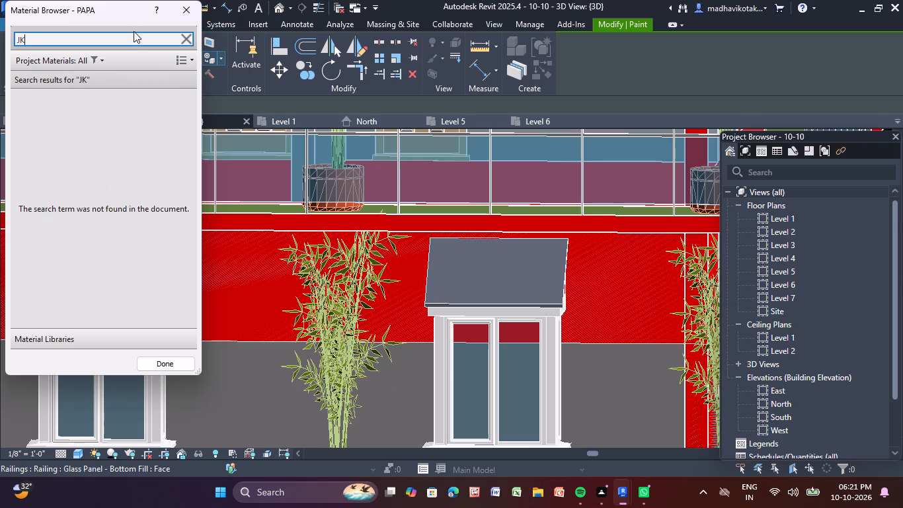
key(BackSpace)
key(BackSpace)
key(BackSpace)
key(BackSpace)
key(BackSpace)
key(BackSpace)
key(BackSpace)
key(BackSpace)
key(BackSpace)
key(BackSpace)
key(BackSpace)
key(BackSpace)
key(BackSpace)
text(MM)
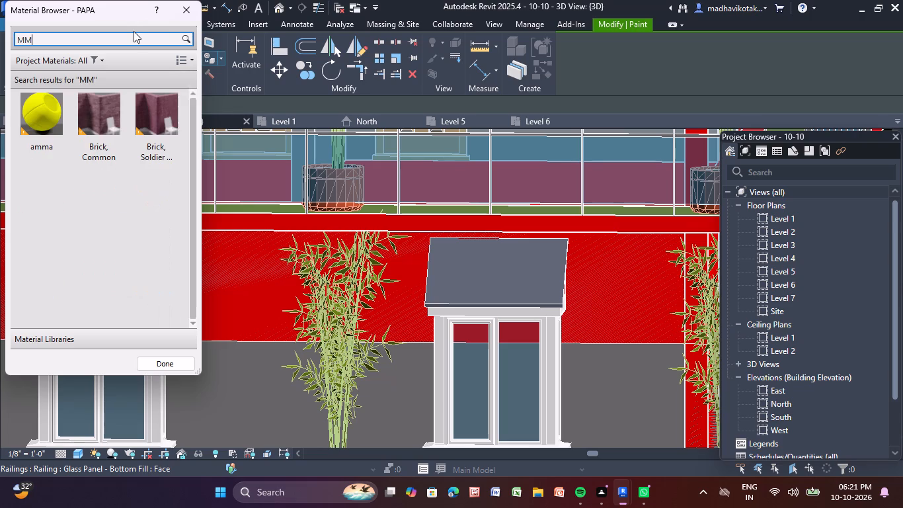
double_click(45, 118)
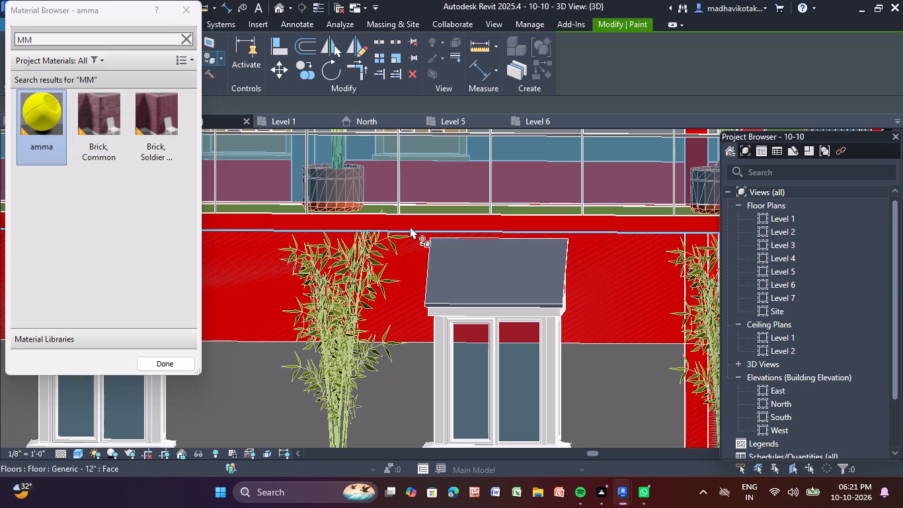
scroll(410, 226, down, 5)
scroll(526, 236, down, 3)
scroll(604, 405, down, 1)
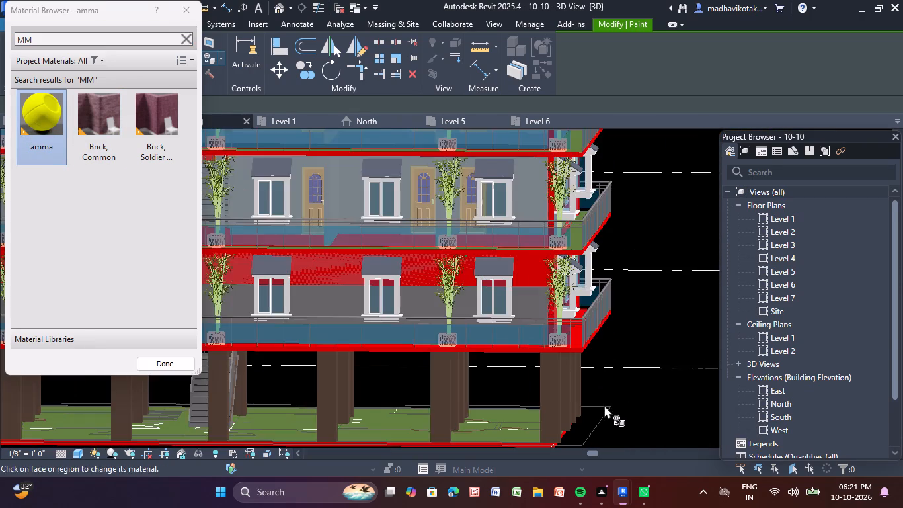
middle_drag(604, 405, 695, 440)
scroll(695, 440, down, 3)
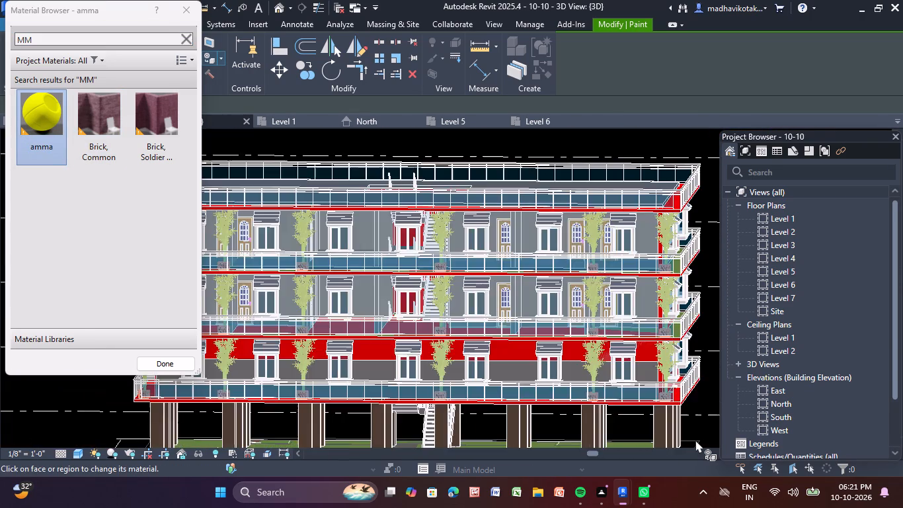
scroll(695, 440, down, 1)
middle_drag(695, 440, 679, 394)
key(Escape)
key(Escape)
Bring back the Properties display for the 3D view.
scroll(669, 393, down, 3)
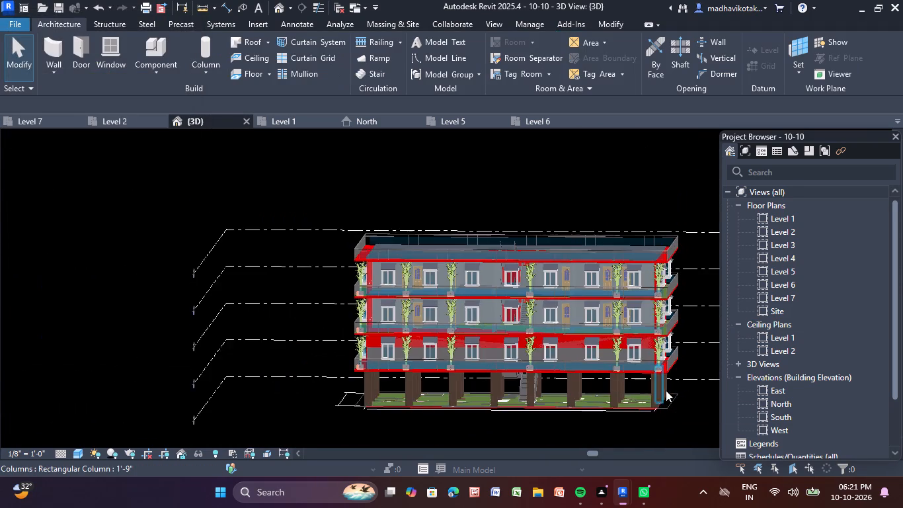
scroll(660, 386, up, 6)
scroll(535, 204, down, 6)
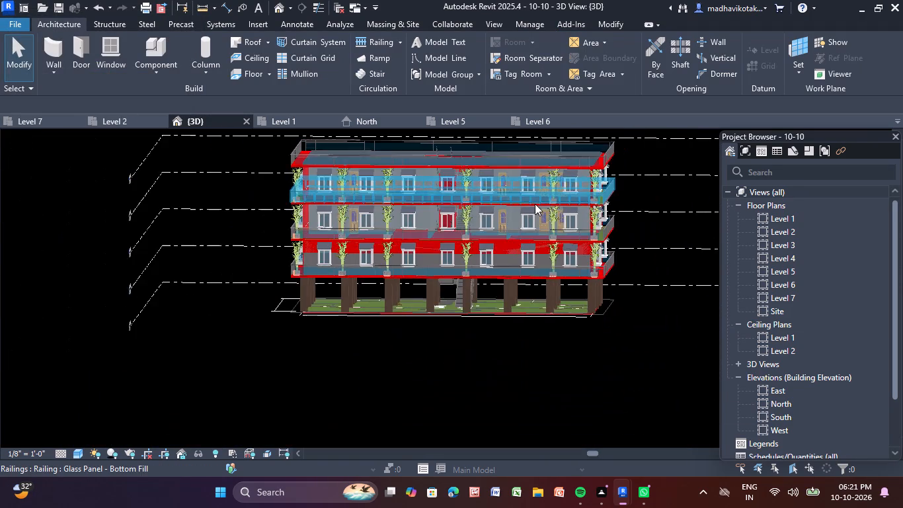
scroll(535, 204, up, 5)
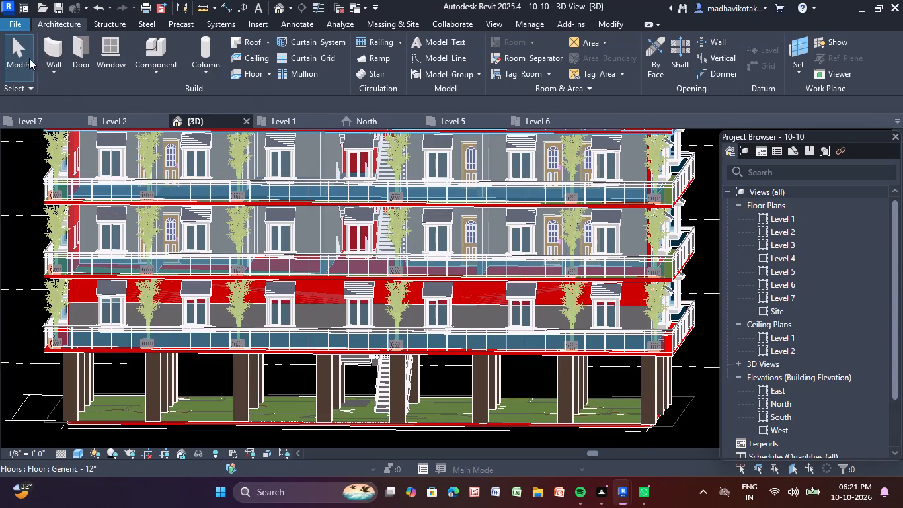
right_click(0, 136)
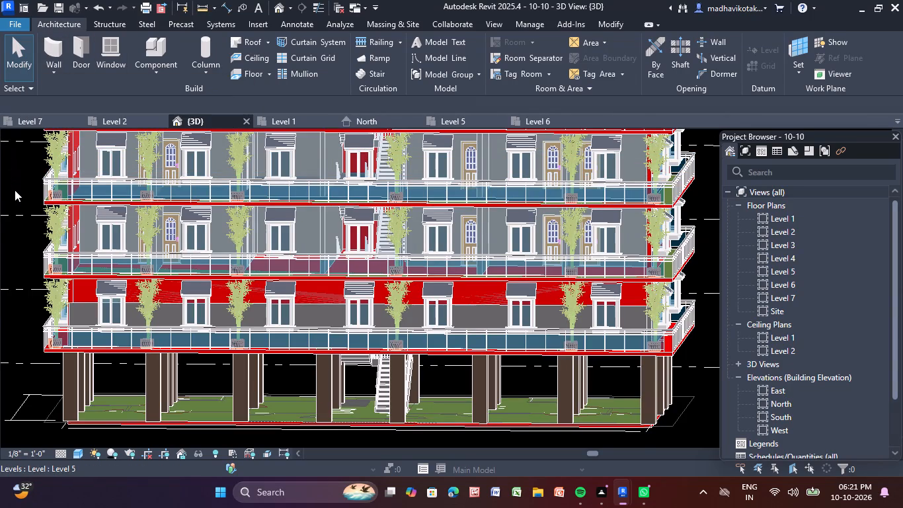
right_click(15, 190)
click(61, 464)
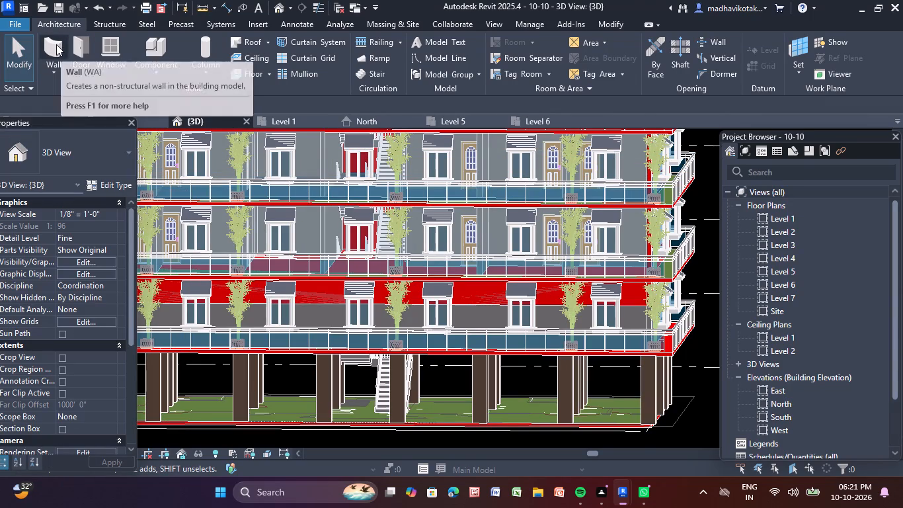
Start a new wall and check the type properties of the 9" w basic wall.
click(46, 42)
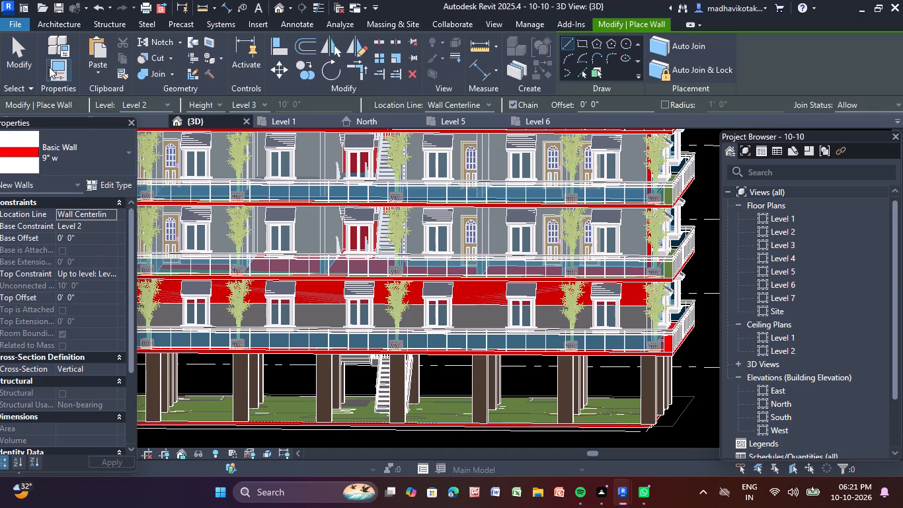
click(119, 183)
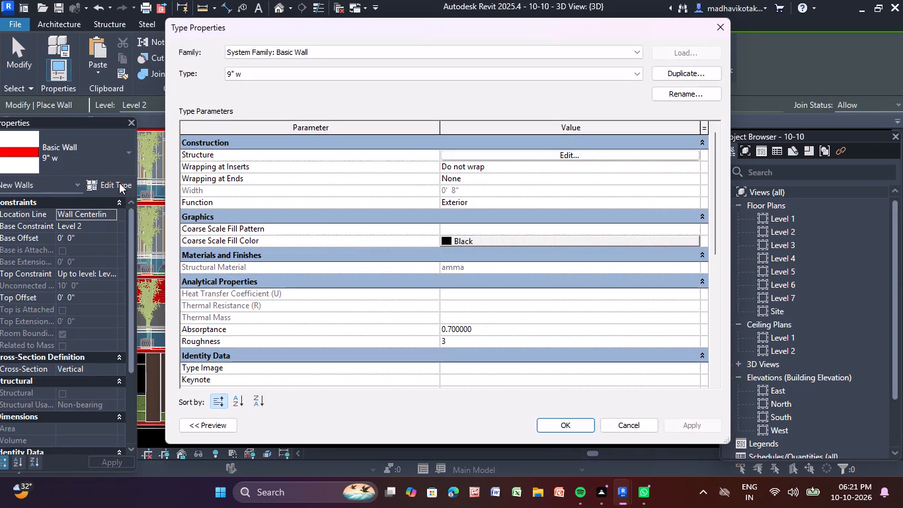
click(722, 29)
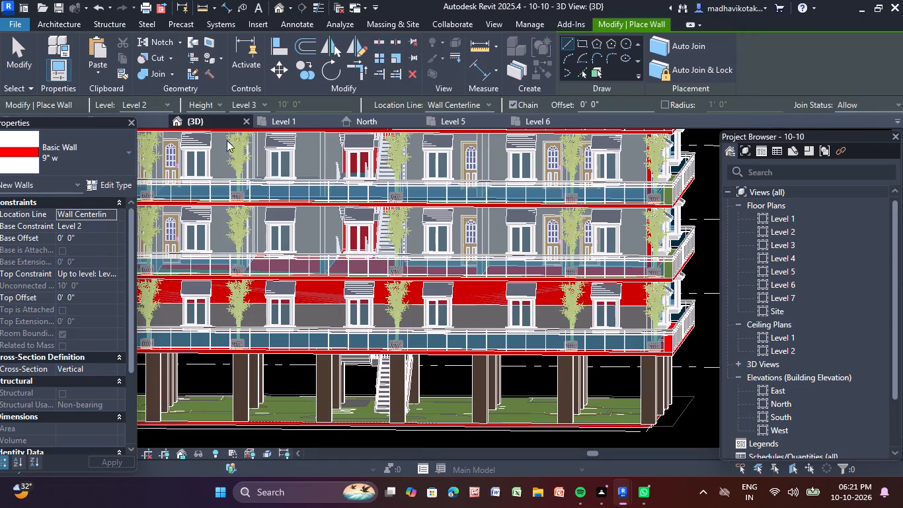
Choose the Exterior - Brick on CMU wall type and open its Finish 1 layer's material for editing.
click(127, 152)
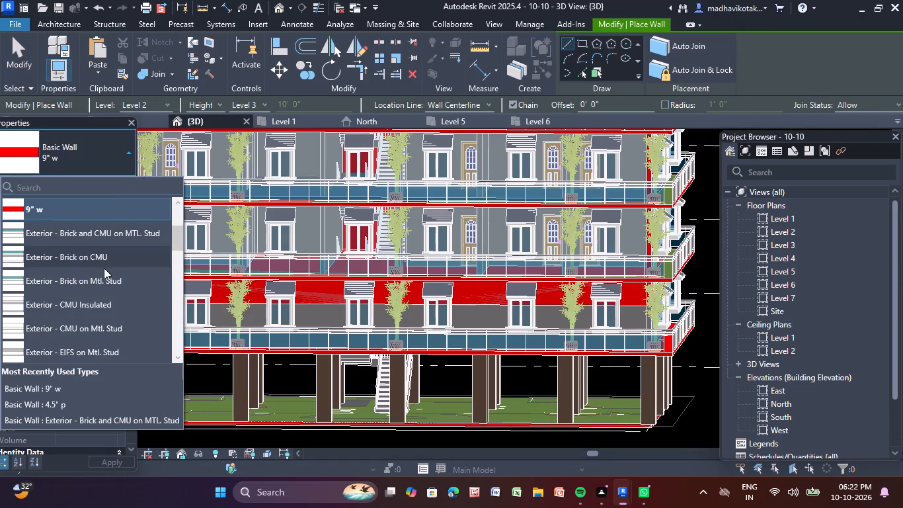
scroll(88, 240, down, 3)
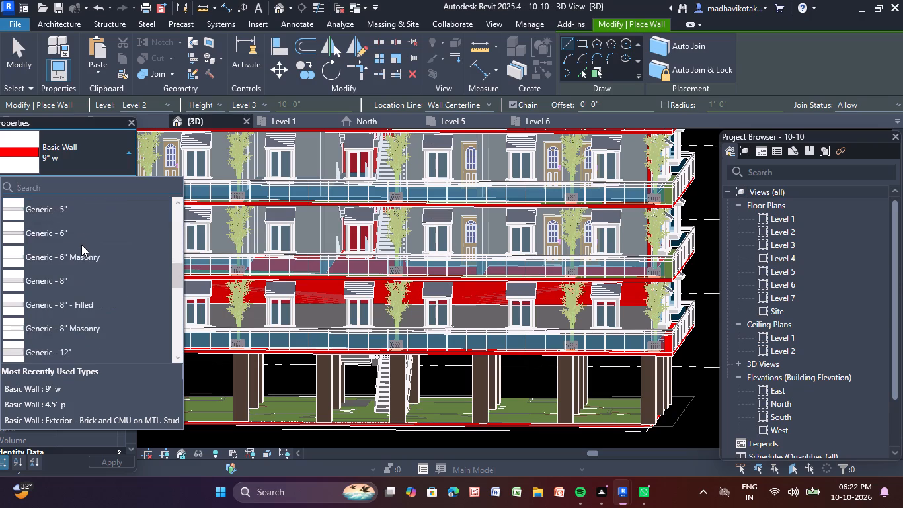
scroll(80, 245, up, 3)
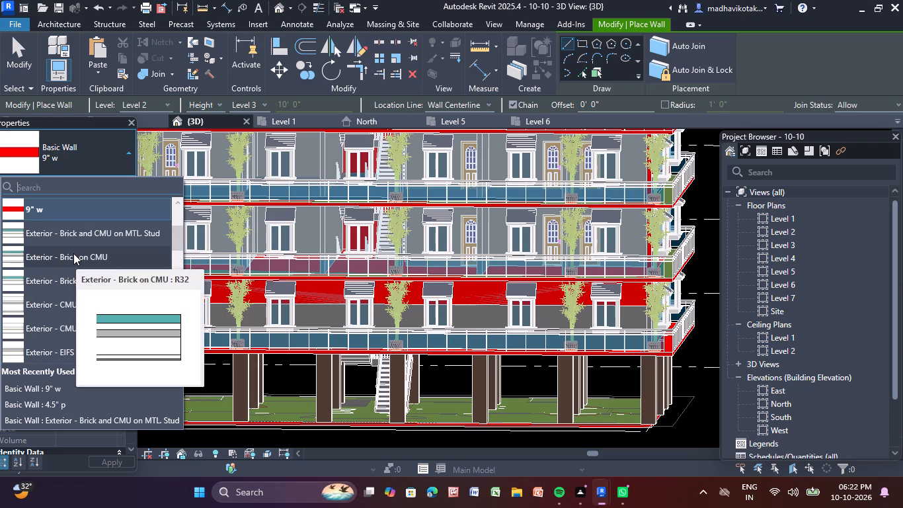
click(73, 253)
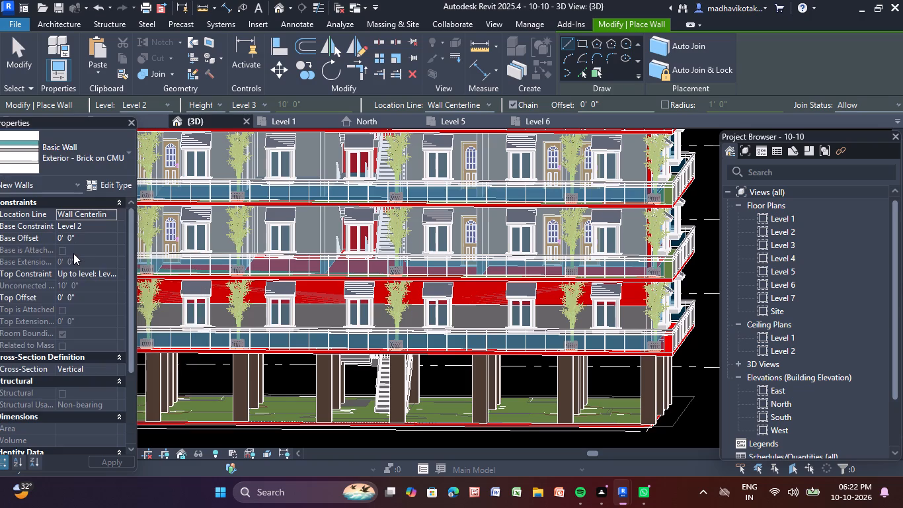
click(110, 179)
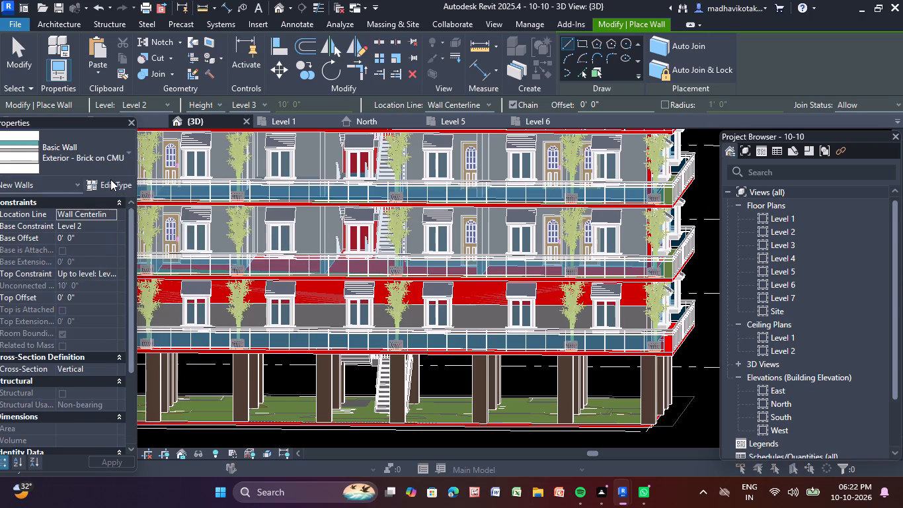
click(490, 151)
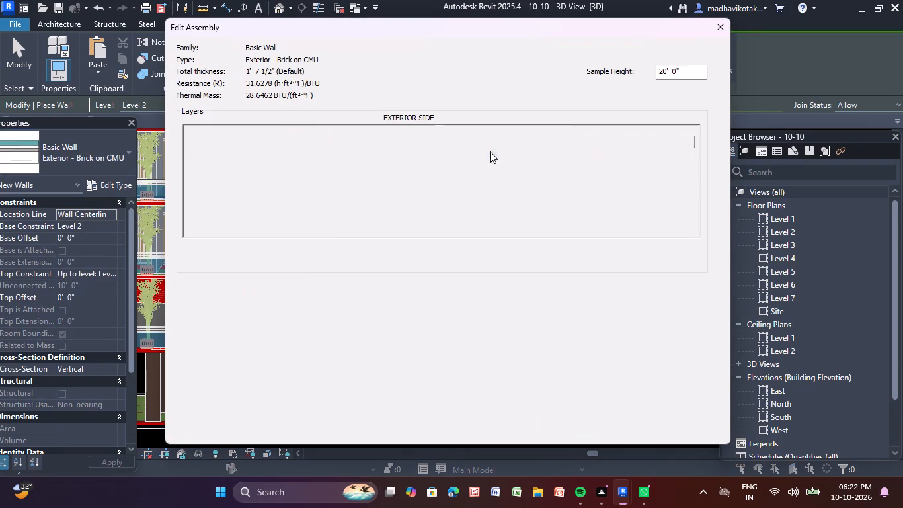
click(414, 153)
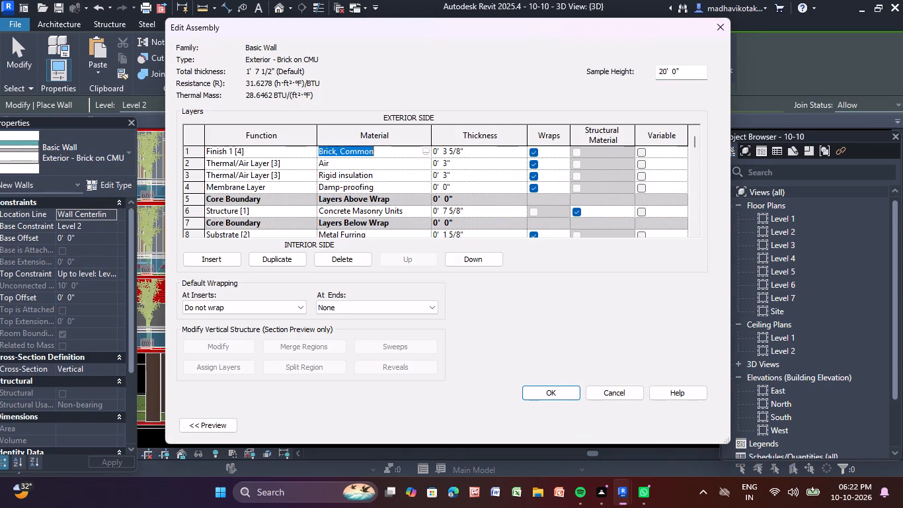
click(427, 149)
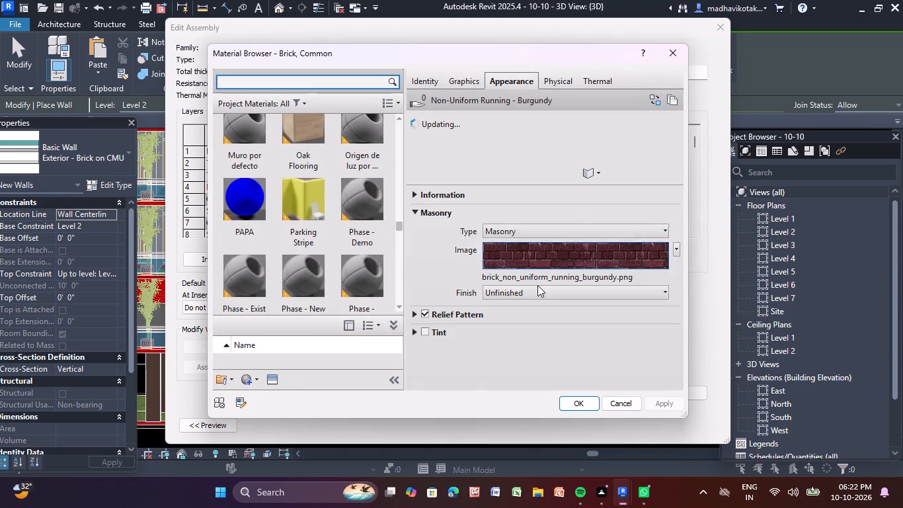
click(538, 233)
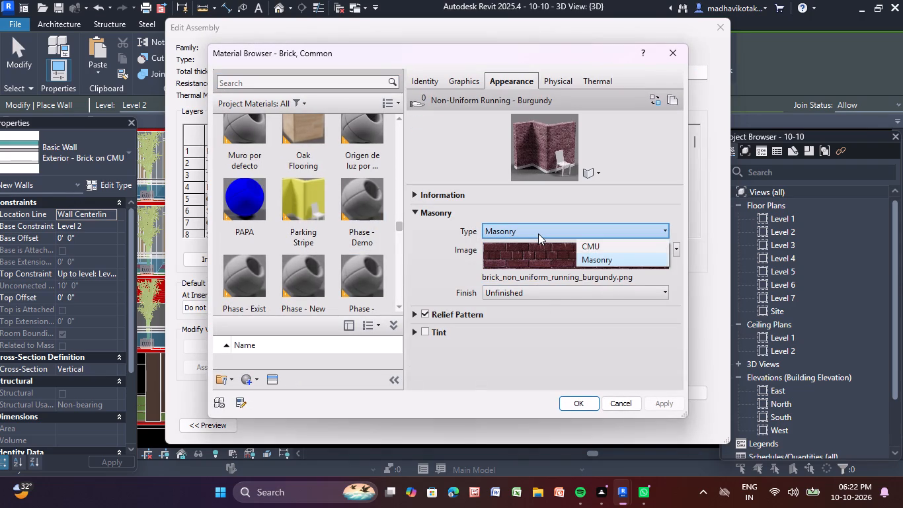
scroll(538, 233, up, 4)
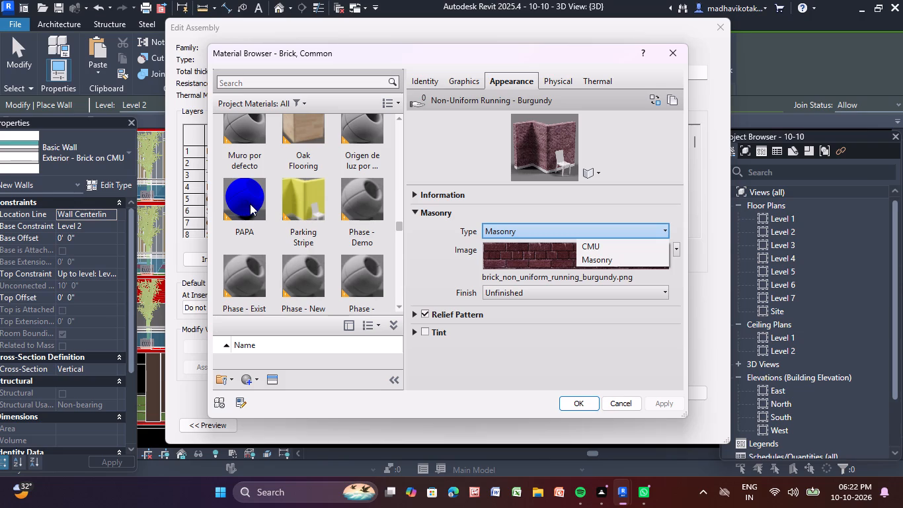
scroll(251, 204, up, 6)
scroll(251, 204, down, 5)
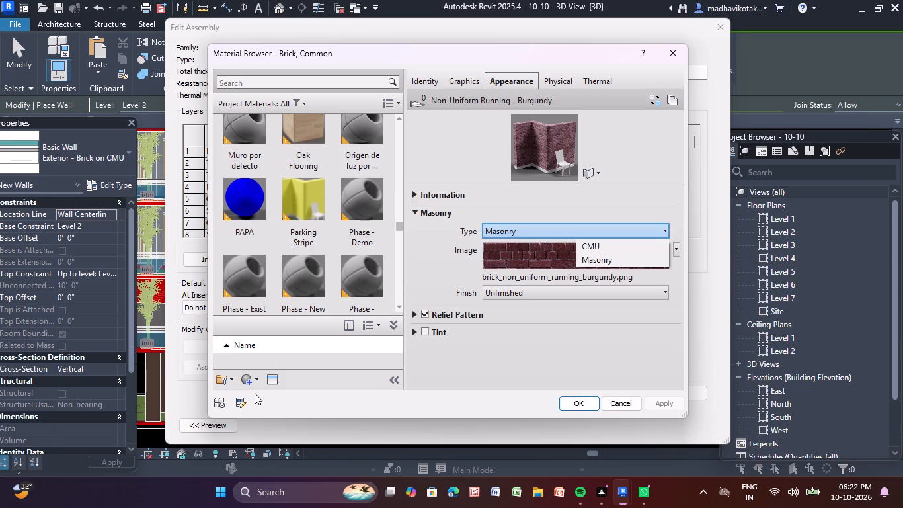
Create a new material while editing the Finish 1 layer of the Exterior - Brick on CMU wall.
click(251, 385)
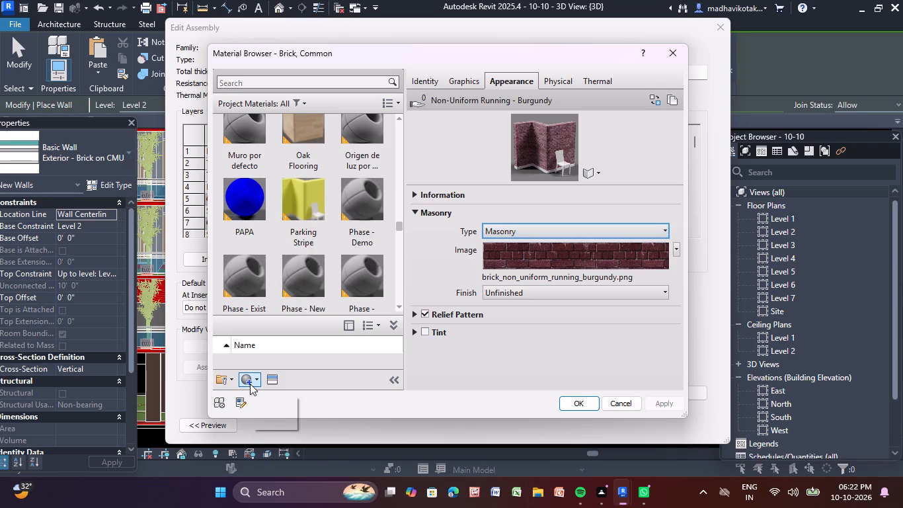
click(246, 384)
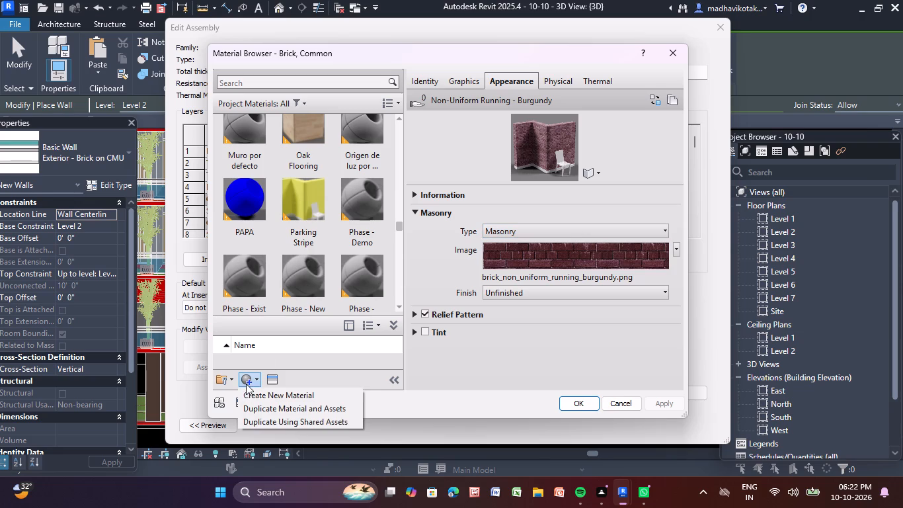
click(253, 391)
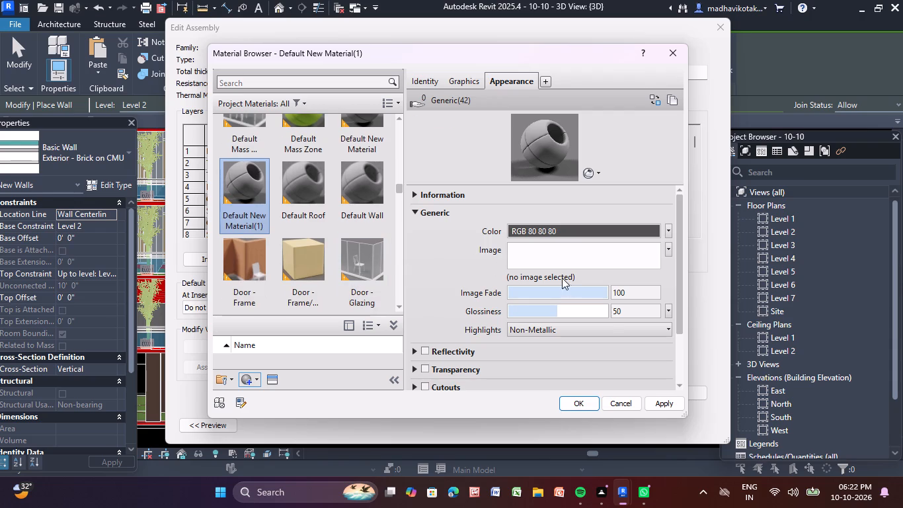
Select the Brick, Soldier Course material for the wall's Finish 1 layer, keeping Masonry as its appearance type.
scroll(277, 182, down, 5)
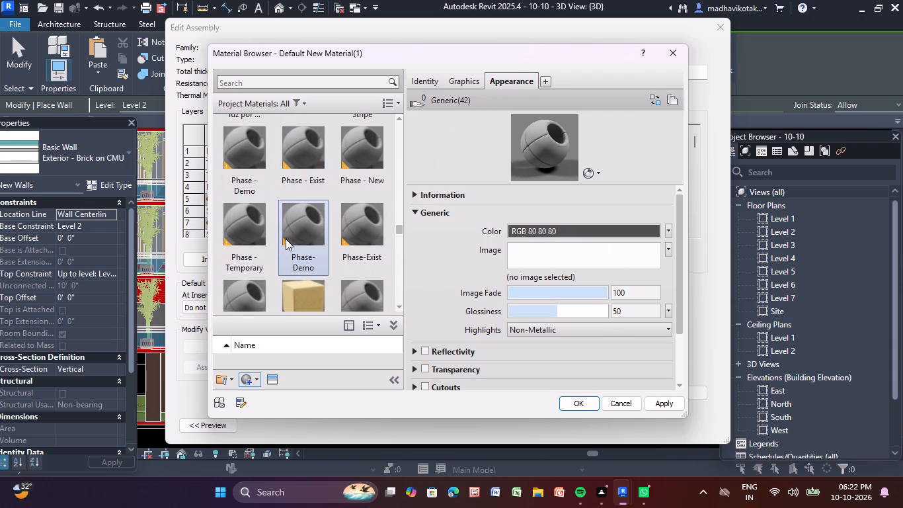
scroll(286, 239, down, 18)
scroll(286, 239, up, 12)
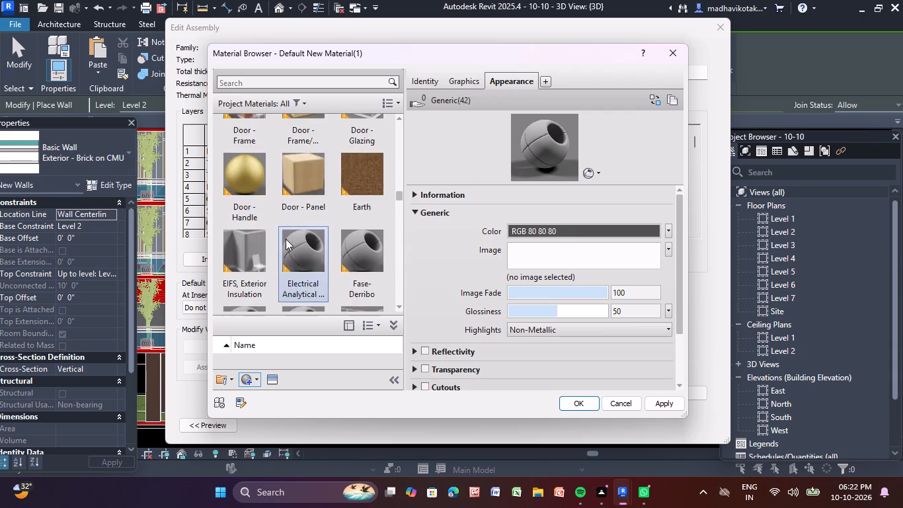
scroll(286, 239, up, 5)
scroll(286, 239, down, 2)
scroll(307, 220, up, 2)
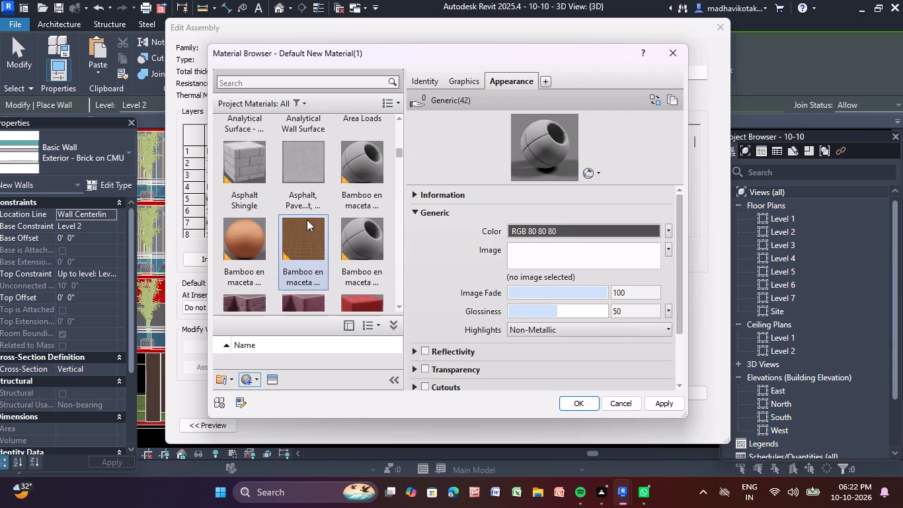
scroll(332, 271, down, 1)
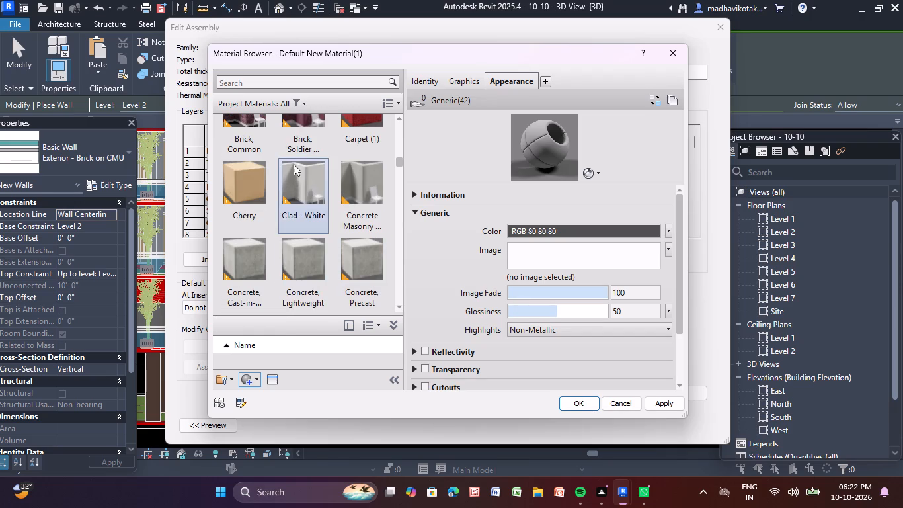
click(299, 133)
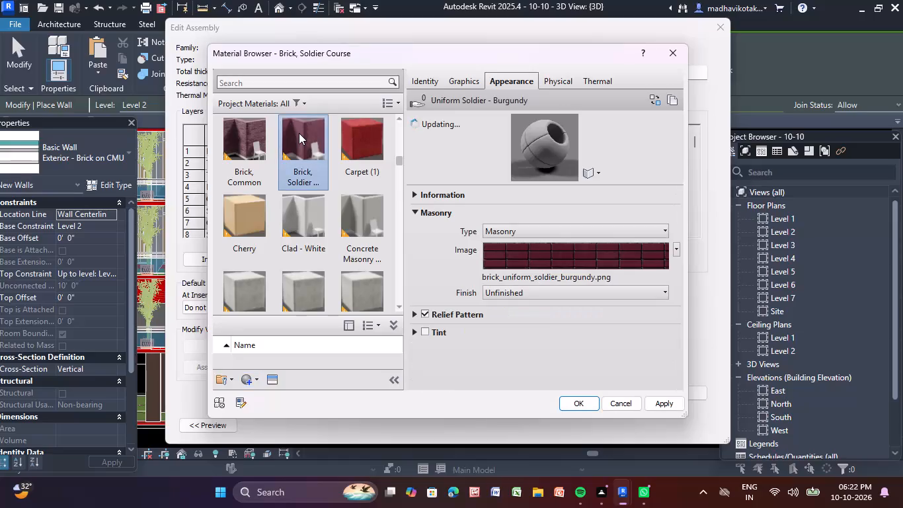
click(592, 237)
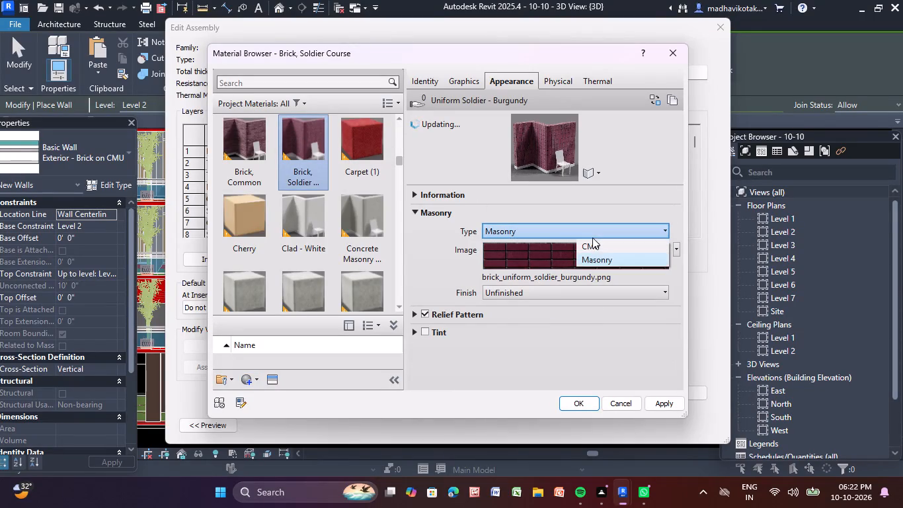
click(607, 259)
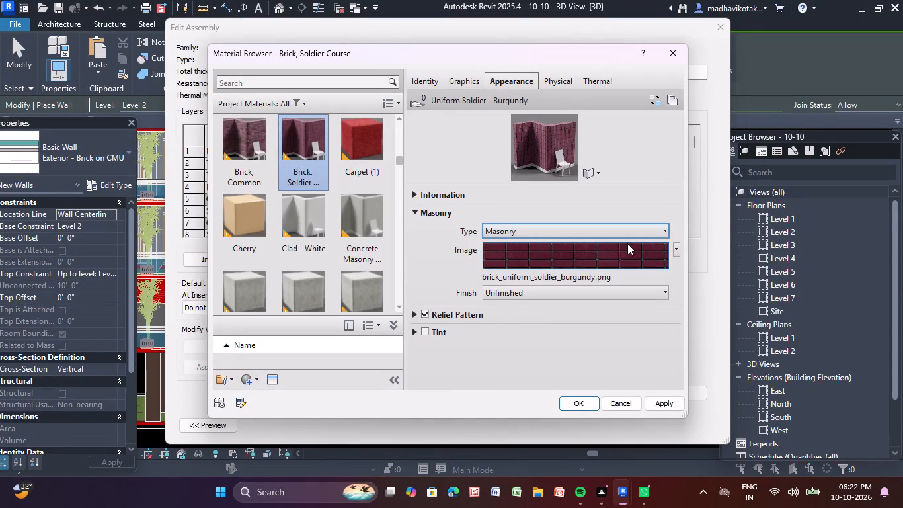
Replace the Brick, Soldier Course image with the solid colour RGB 128-0-0 and apply it to the Exterior - Brick on CMU wall type.
click(676, 252)
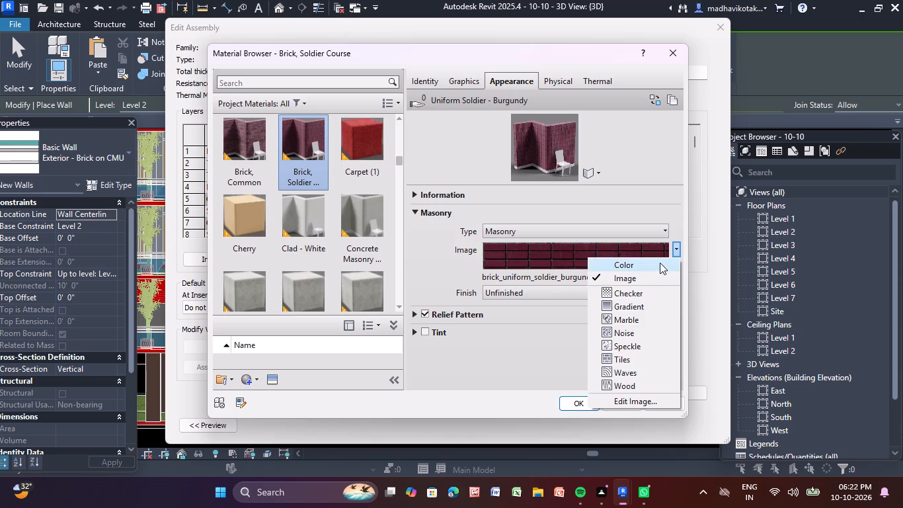
click(660, 263)
scroll(377, 179, up, 2)
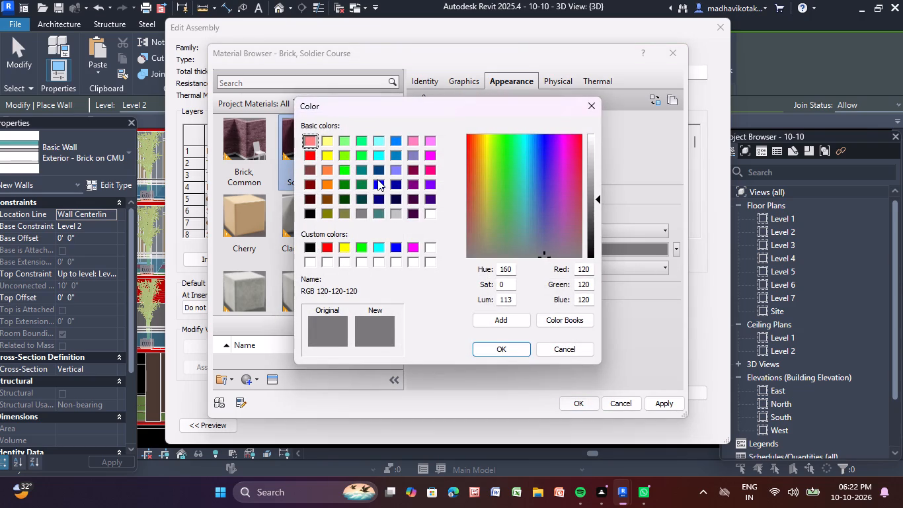
scroll(377, 179, up, 2)
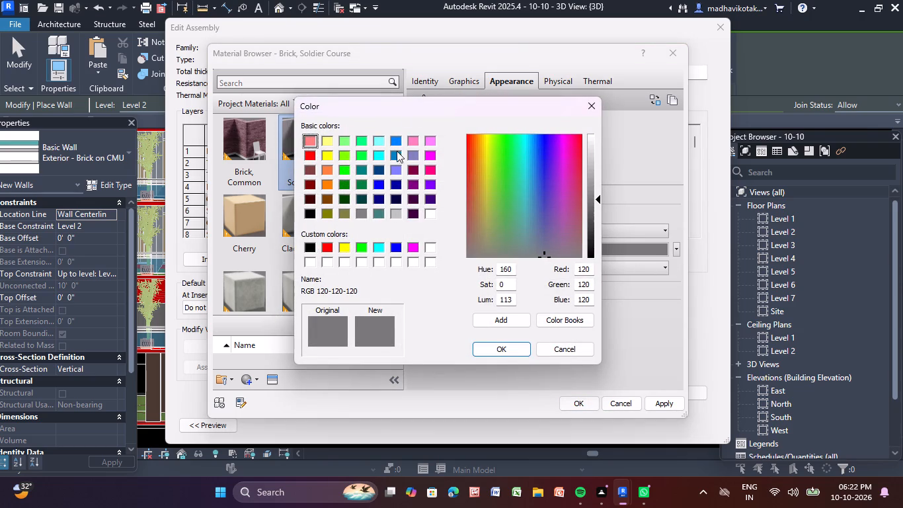
scroll(397, 171, up, 3)
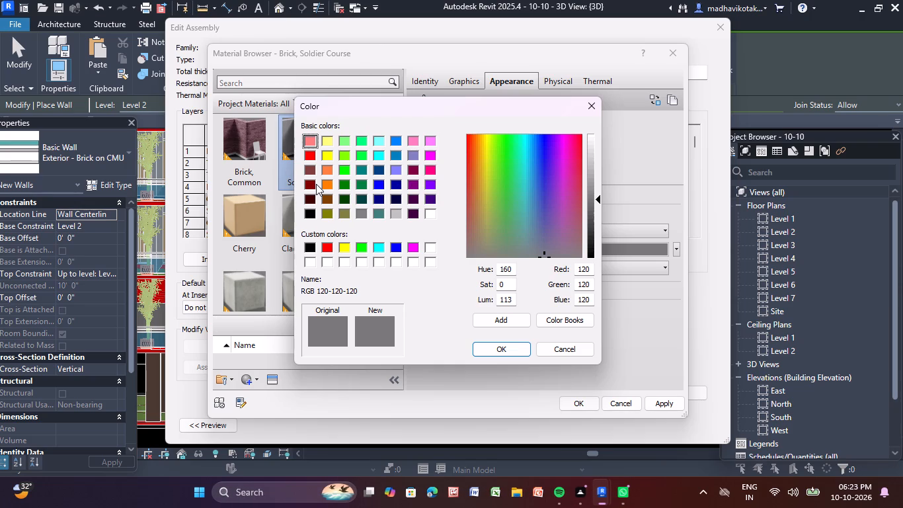
click(305, 196)
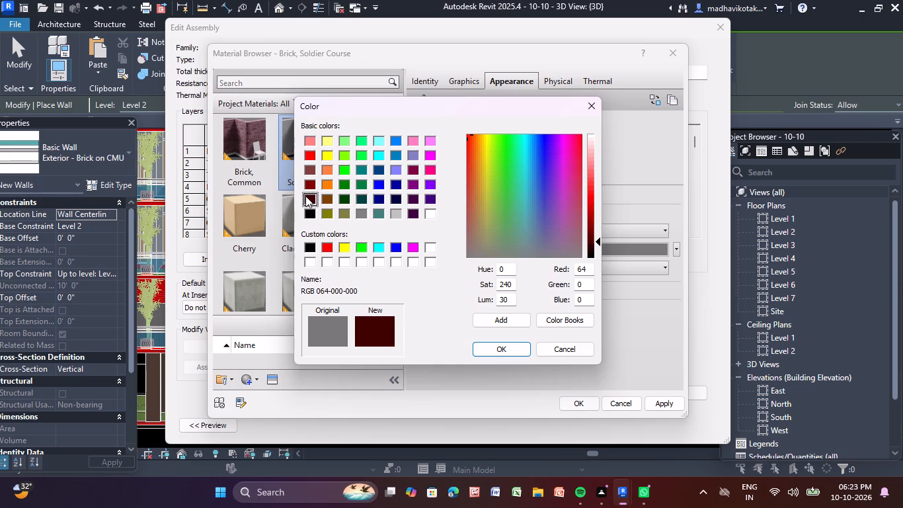
click(305, 171)
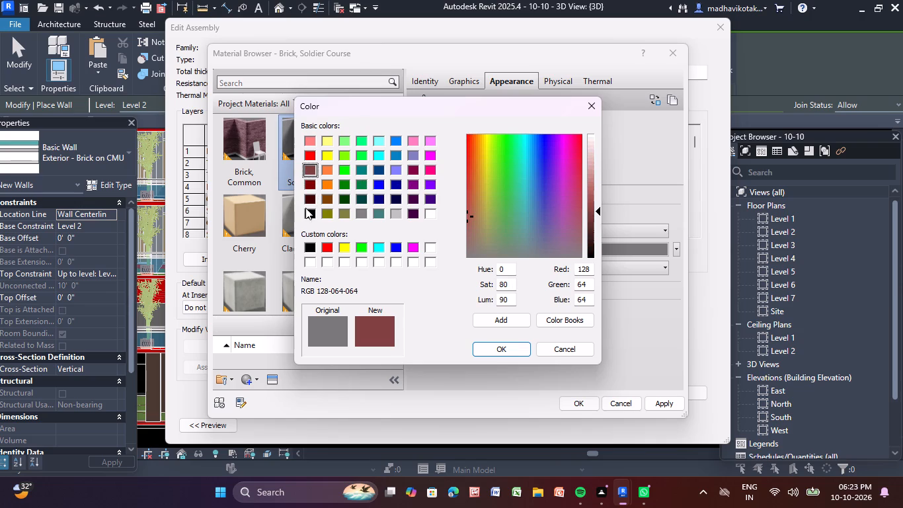
click(309, 184)
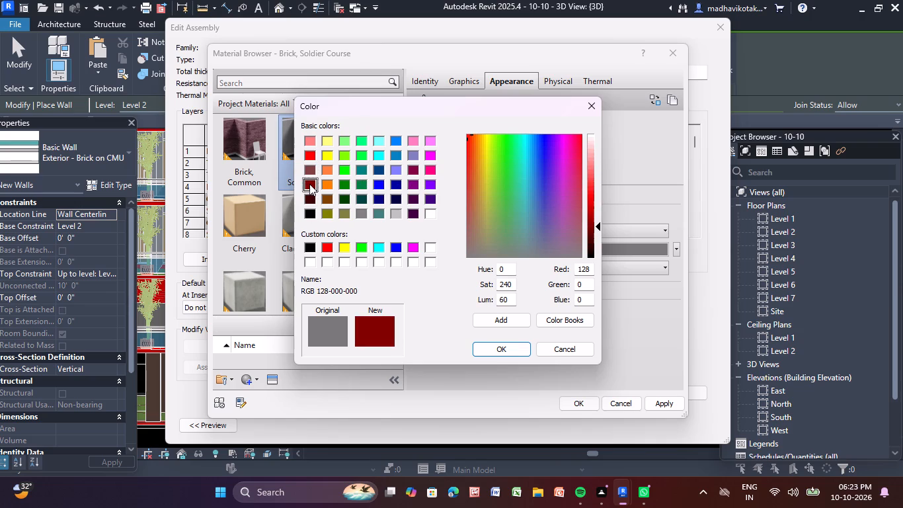
click(506, 351)
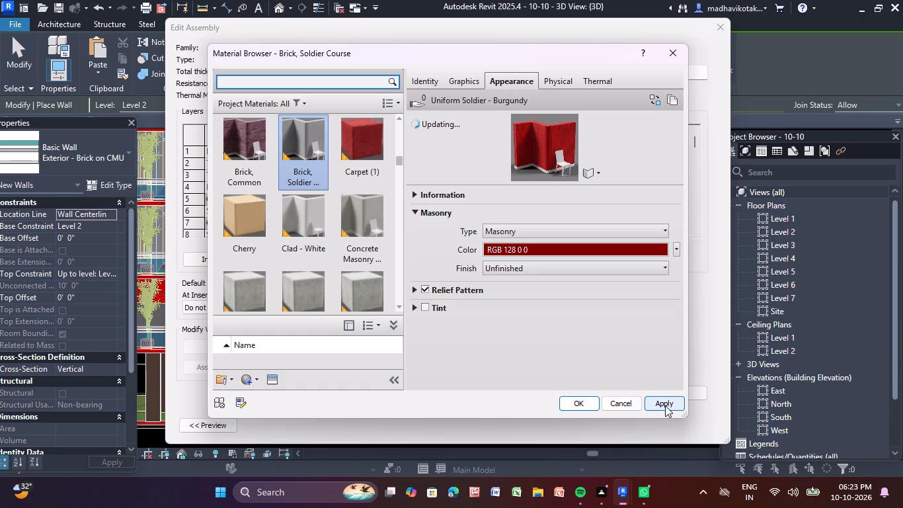
click(665, 405)
click(576, 405)
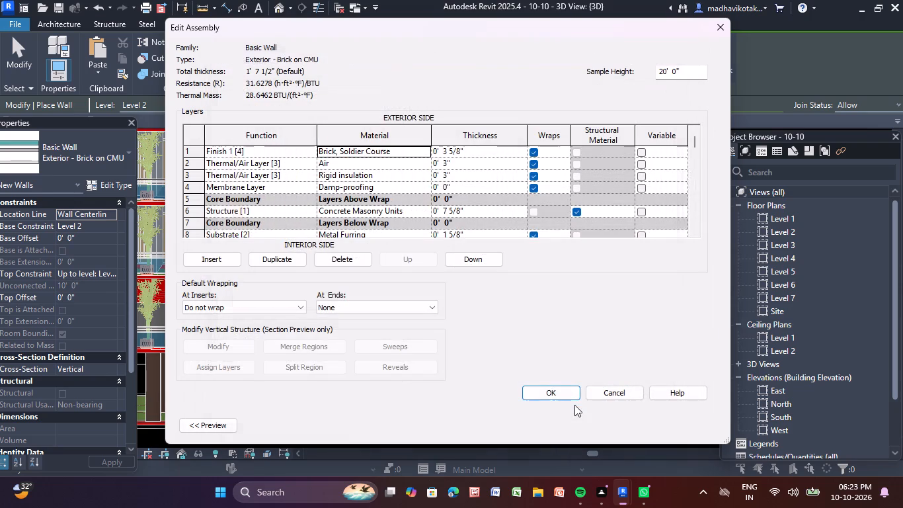
click(556, 394)
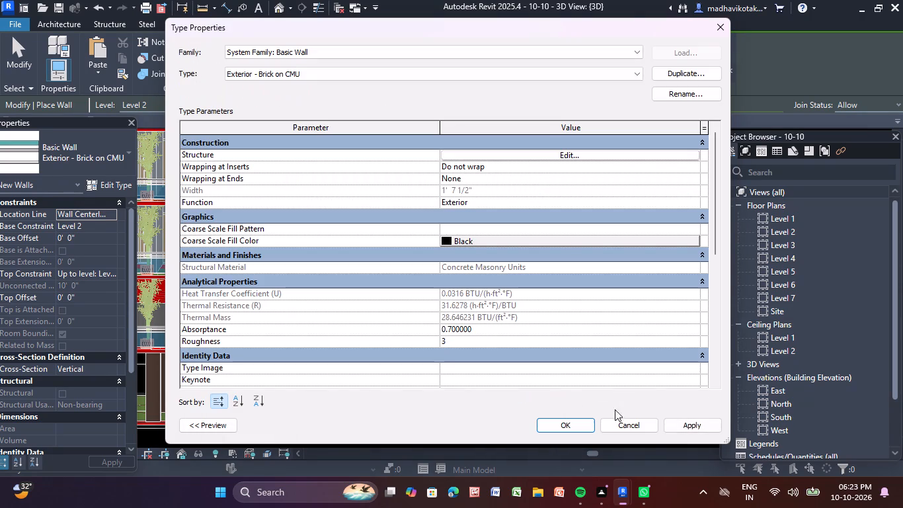
click(691, 425)
click(565, 423)
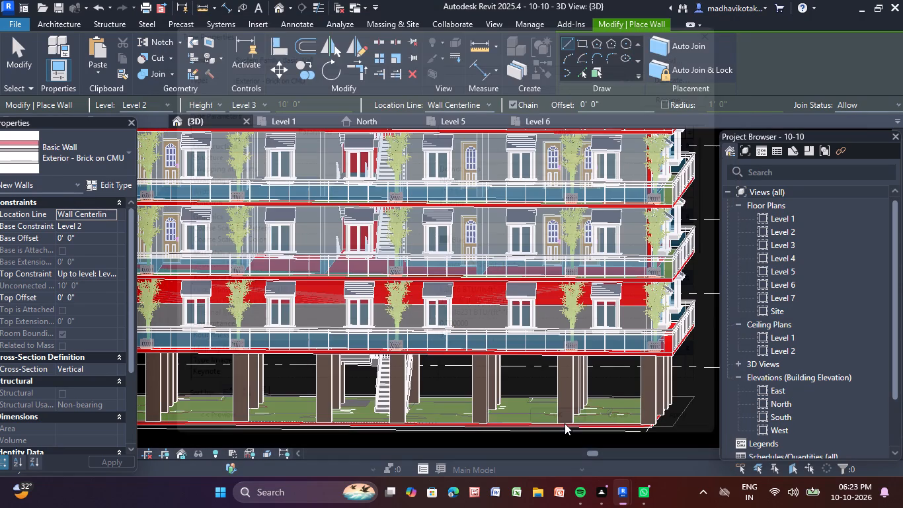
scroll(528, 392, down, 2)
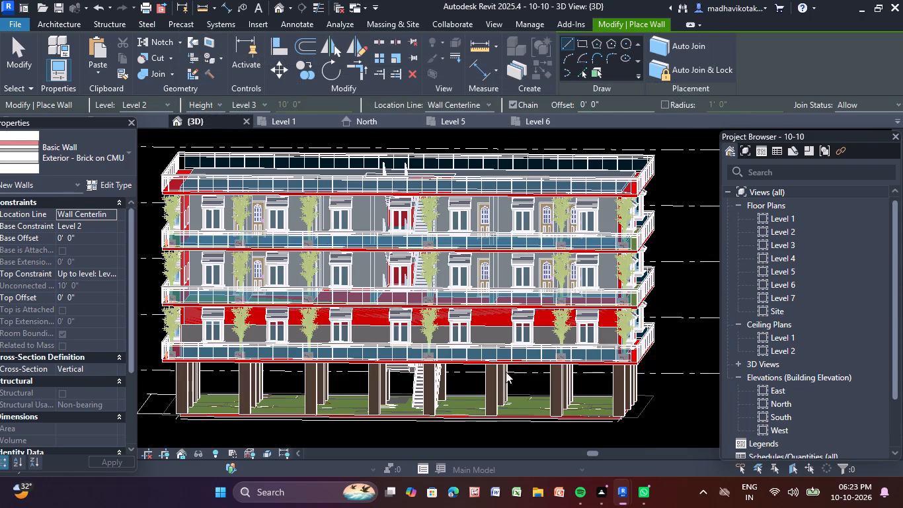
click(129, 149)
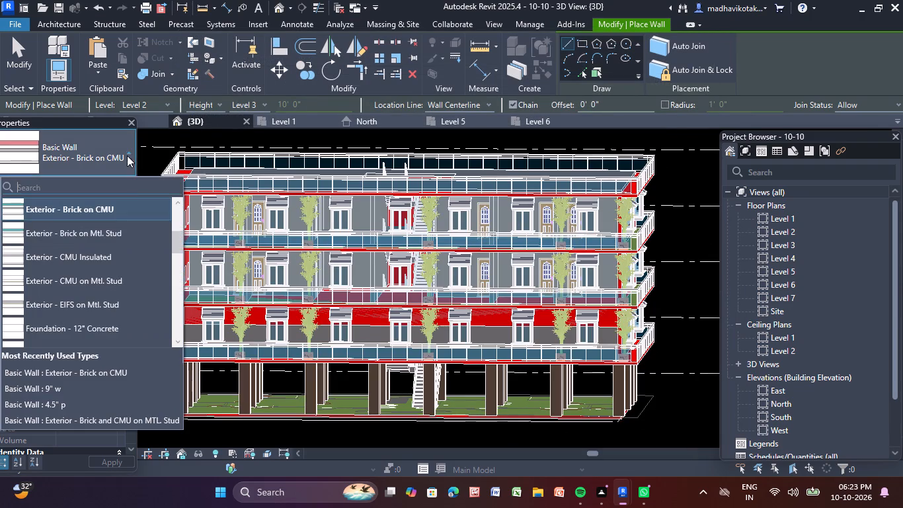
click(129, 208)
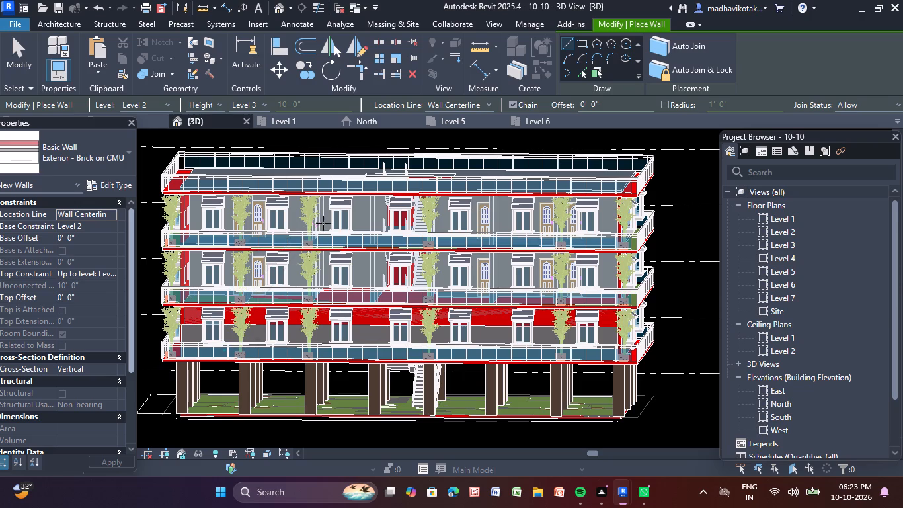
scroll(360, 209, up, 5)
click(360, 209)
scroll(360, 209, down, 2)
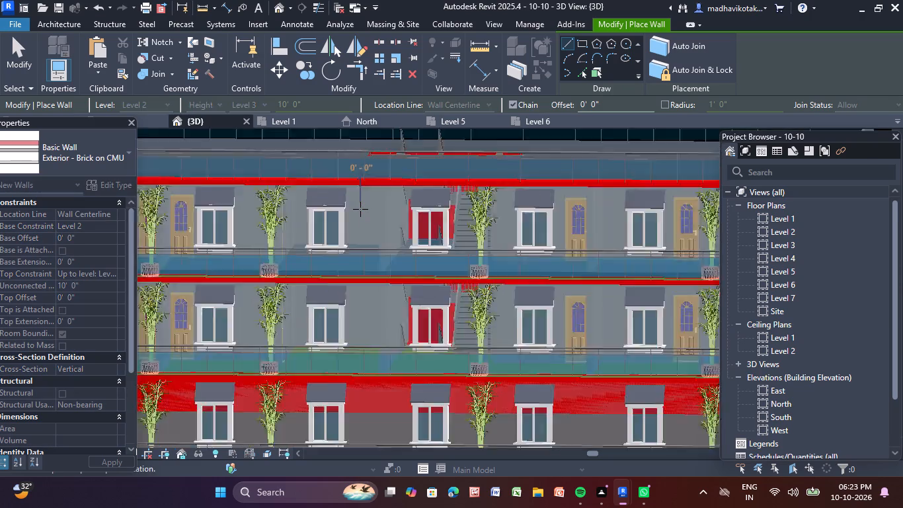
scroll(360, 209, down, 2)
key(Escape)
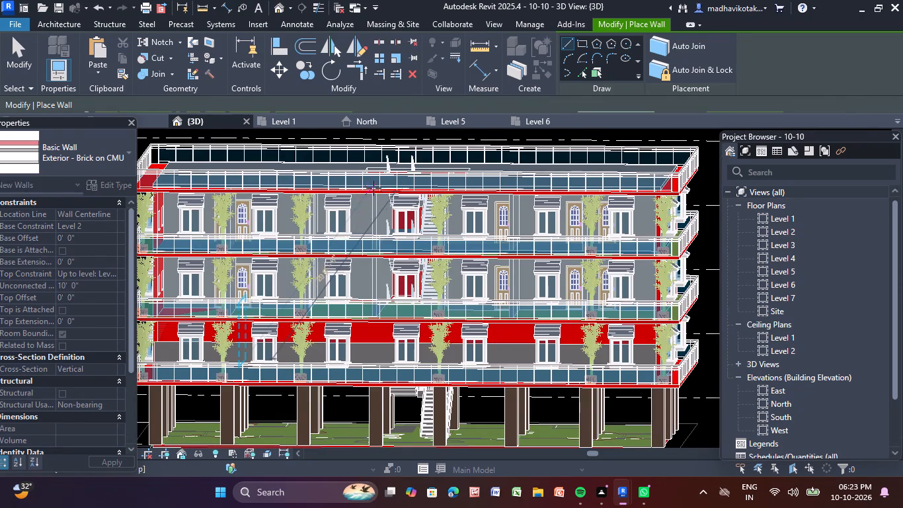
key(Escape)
Open the structure layer's material of the Level 6 Generic - 12" floor and keep its appearance colour at RGB 128-0-0.
click(369, 192)
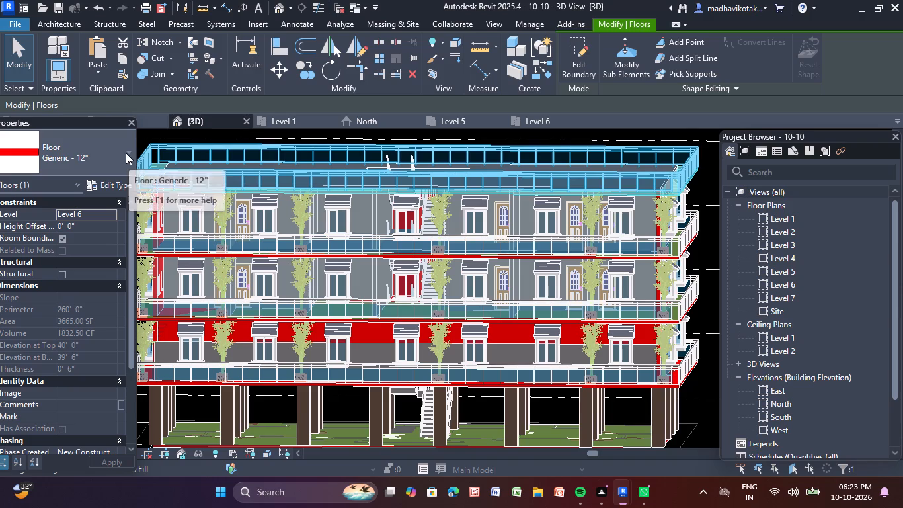
click(110, 185)
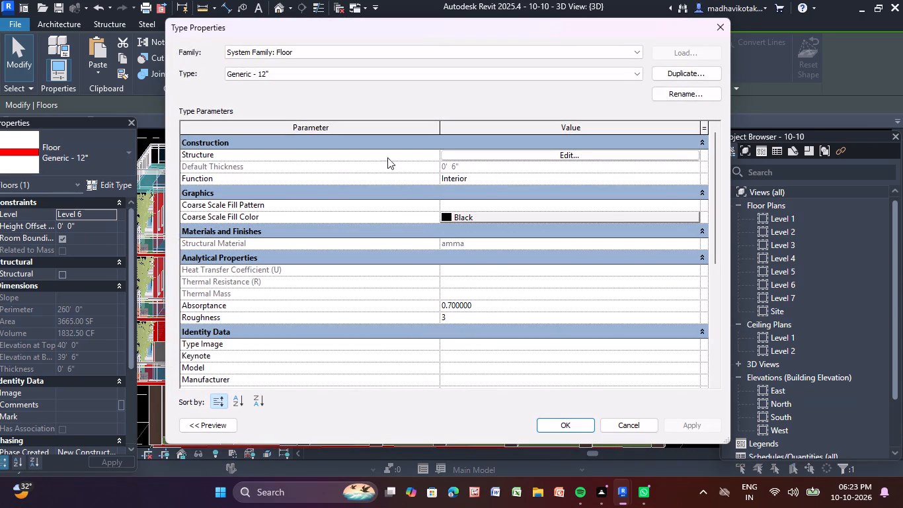
click(531, 161)
click(504, 157)
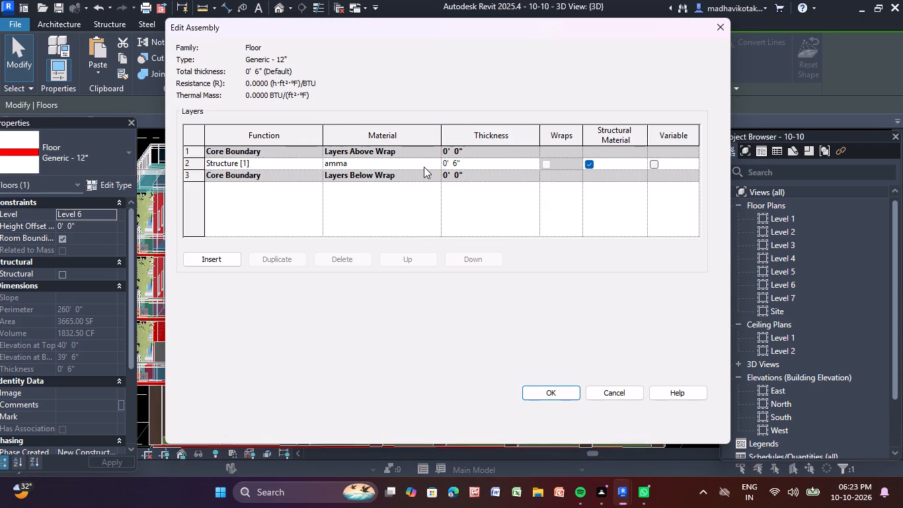
click(424, 167)
click(437, 164)
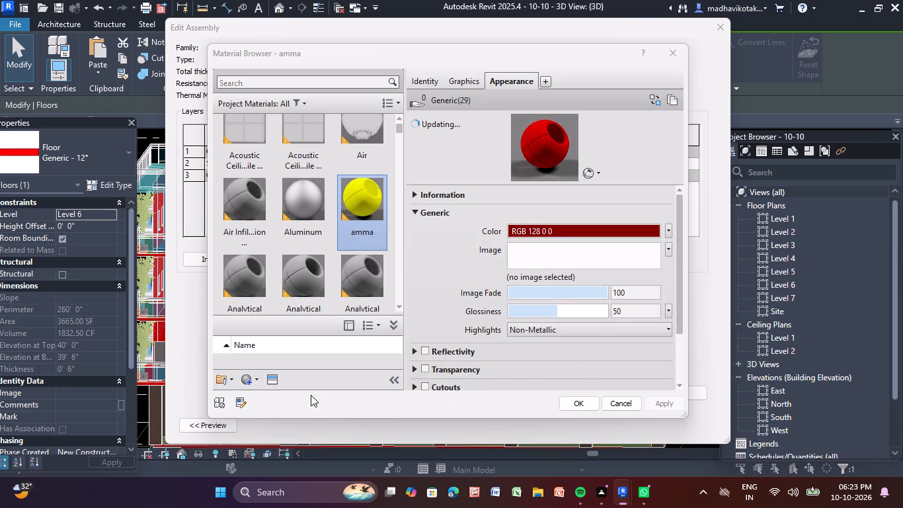
click(668, 231)
click(614, 244)
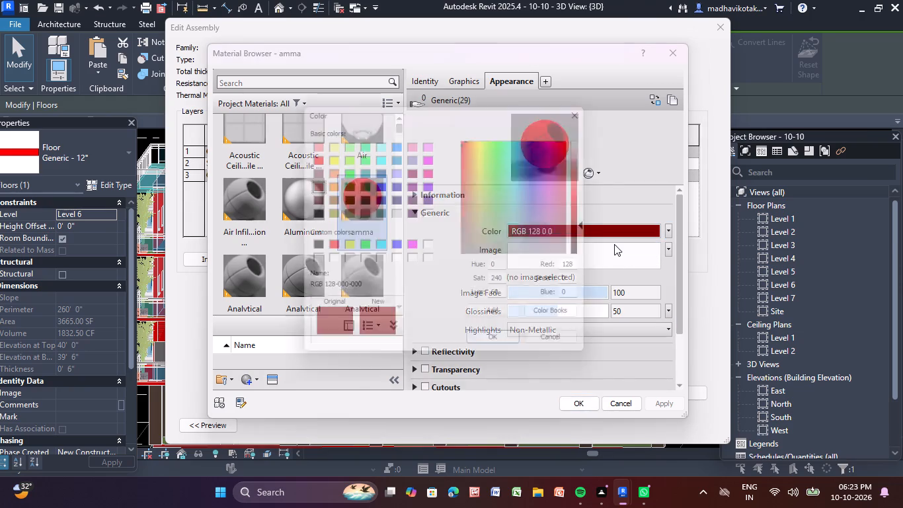
click(492, 346)
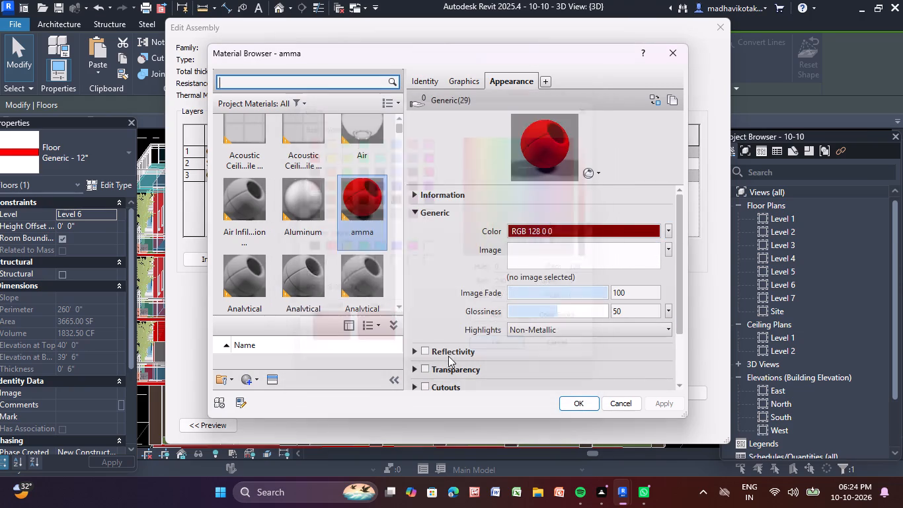
Create a new material while editing the structure layer of the Generic - 12" floor.
click(242, 374)
click(281, 392)
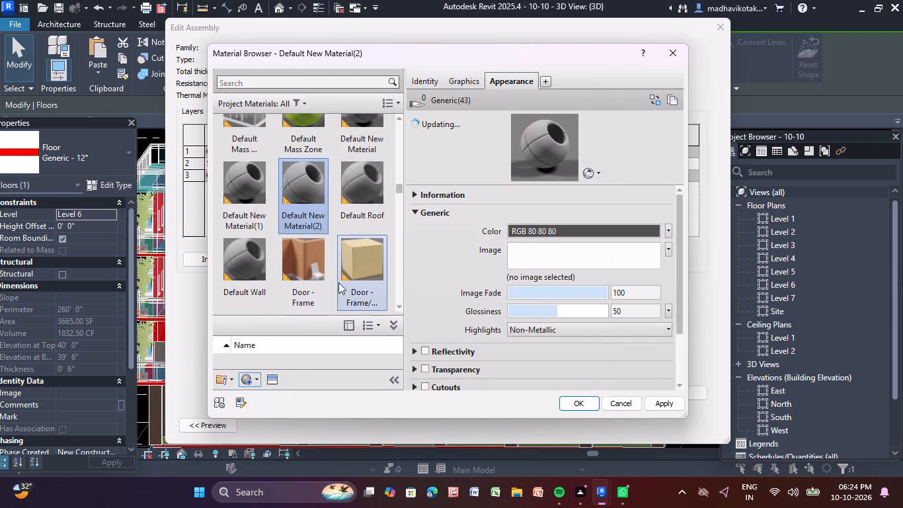
Assign Brick, Common to the Generic - 12" floor's structure layer, with its image replaced by solid colour RGB 64-0-0.
scroll(330, 218, up, 4)
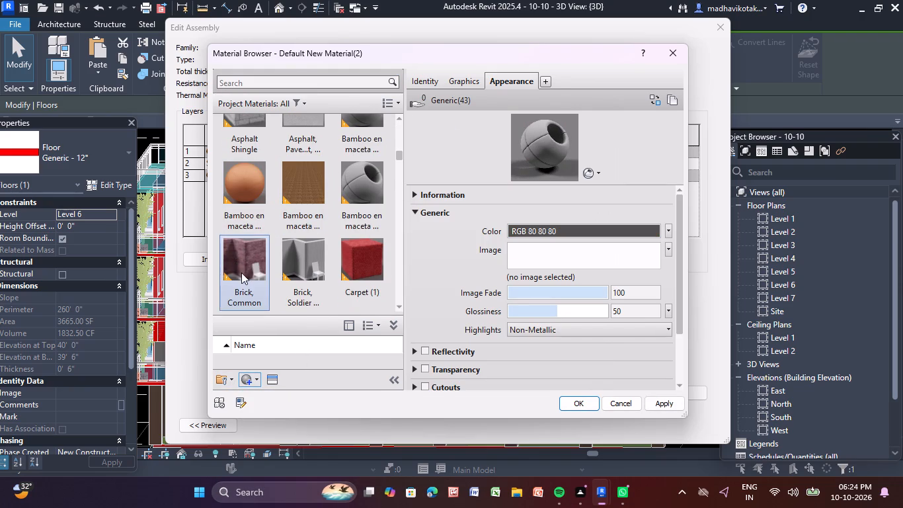
click(241, 271)
click(674, 255)
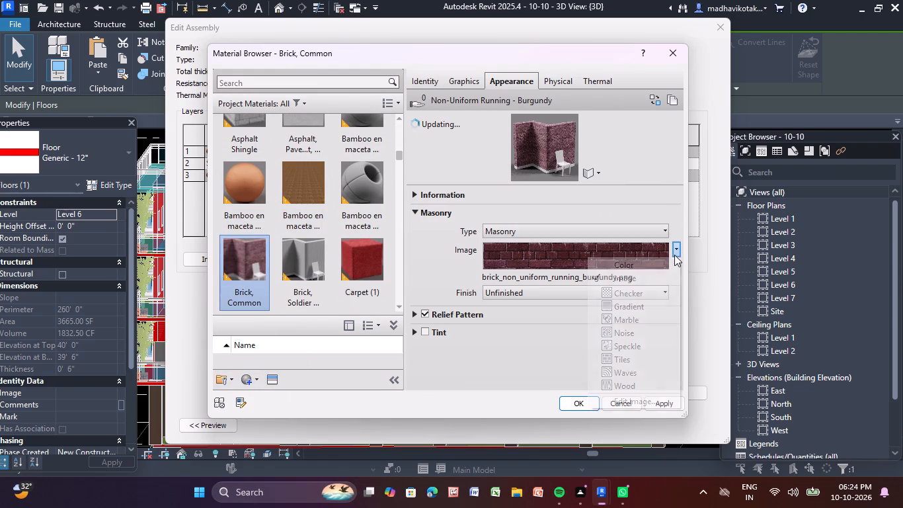
click(645, 262)
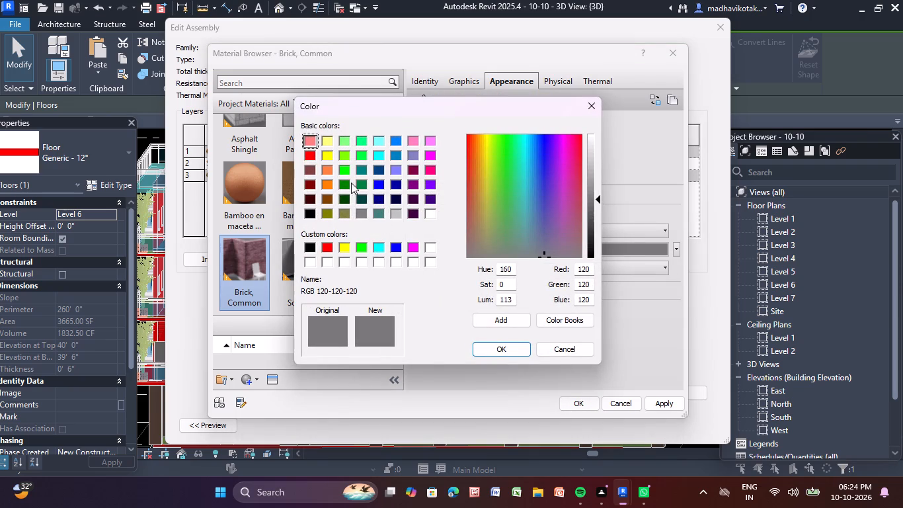
click(310, 200)
click(518, 344)
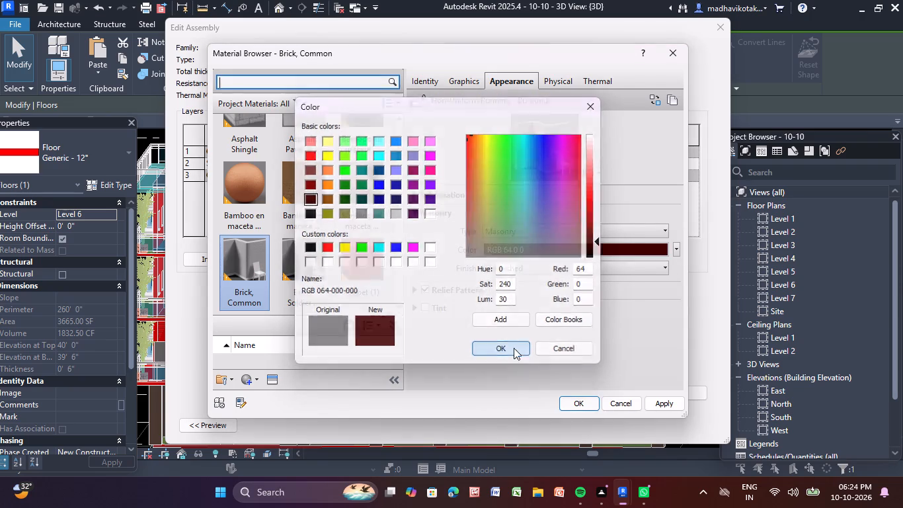
click(676, 403)
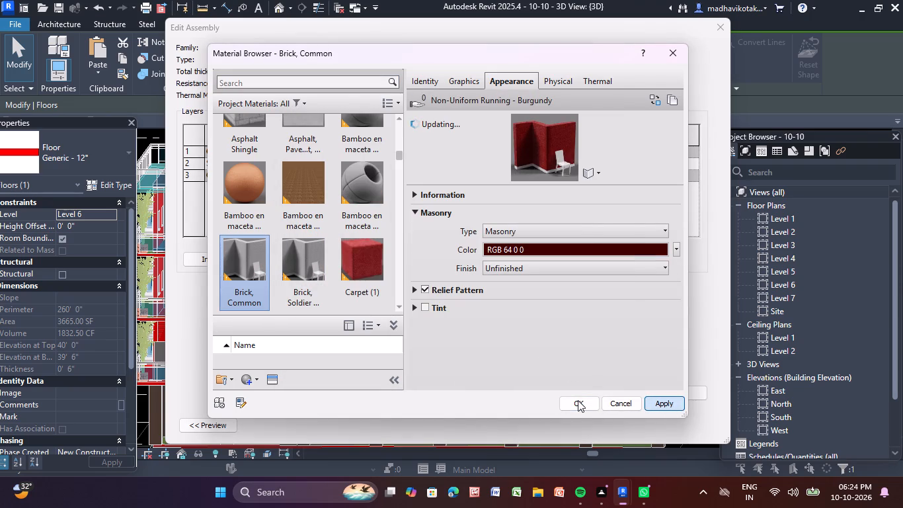
click(576, 400)
click(564, 390)
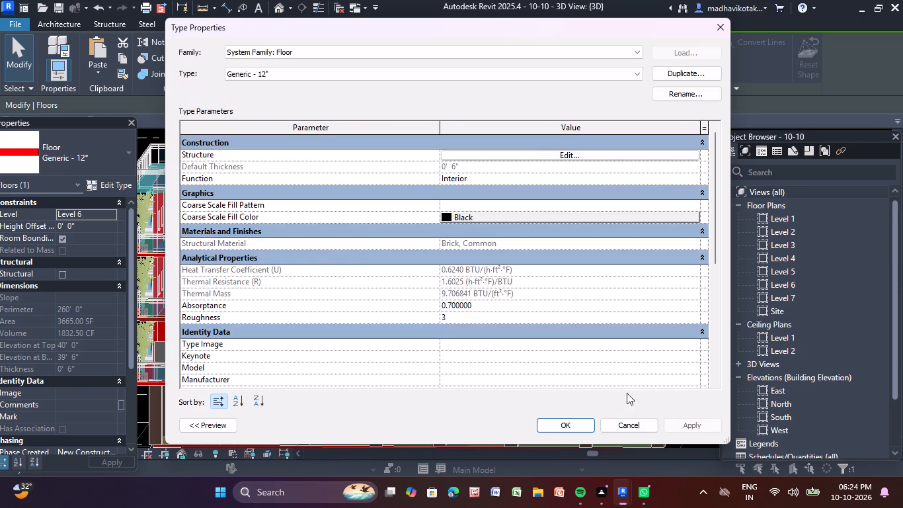
click(689, 421)
click(575, 425)
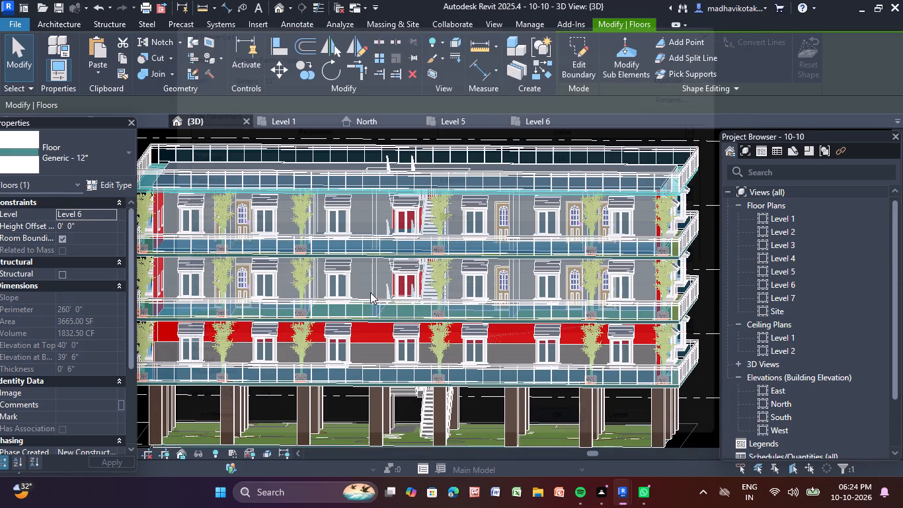
Look through the floor types available for the selected Level 6 floor, keeping Generic - 12".
click(128, 155)
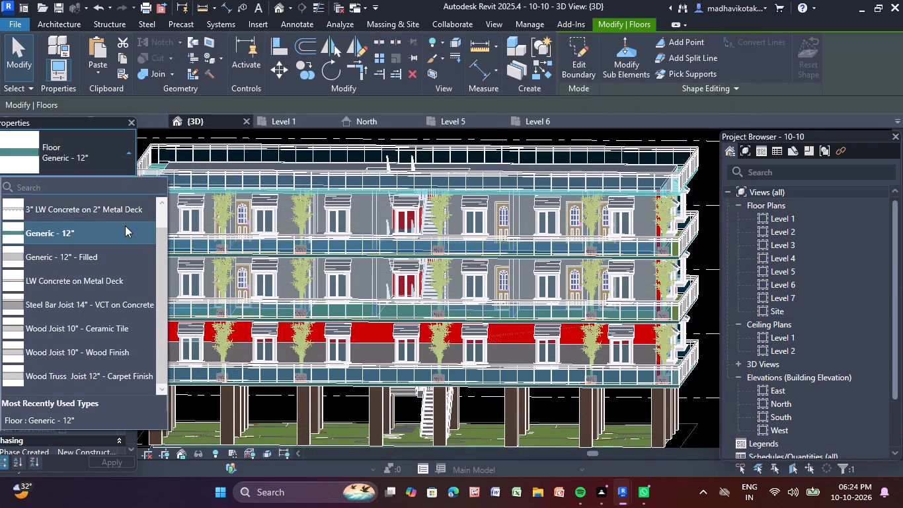
scroll(125, 226, up, 4)
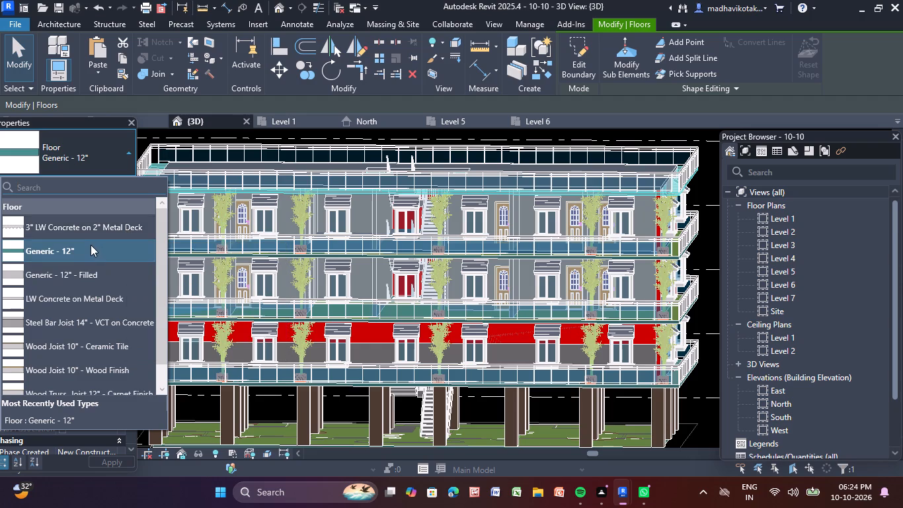
scroll(90, 244, down, 1)
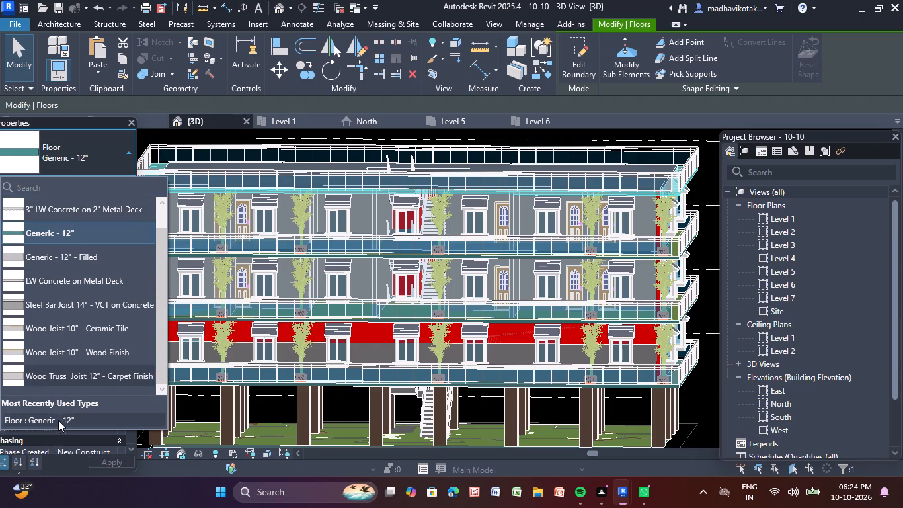
scroll(67, 408, up, 5)
scroll(71, 400, down, 11)
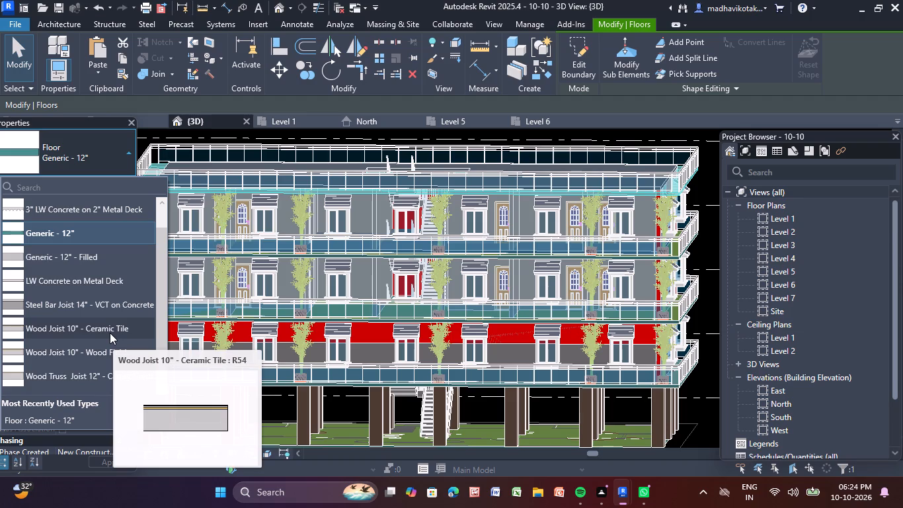
scroll(110, 333, up, 6)
scroll(110, 333, down, 10)
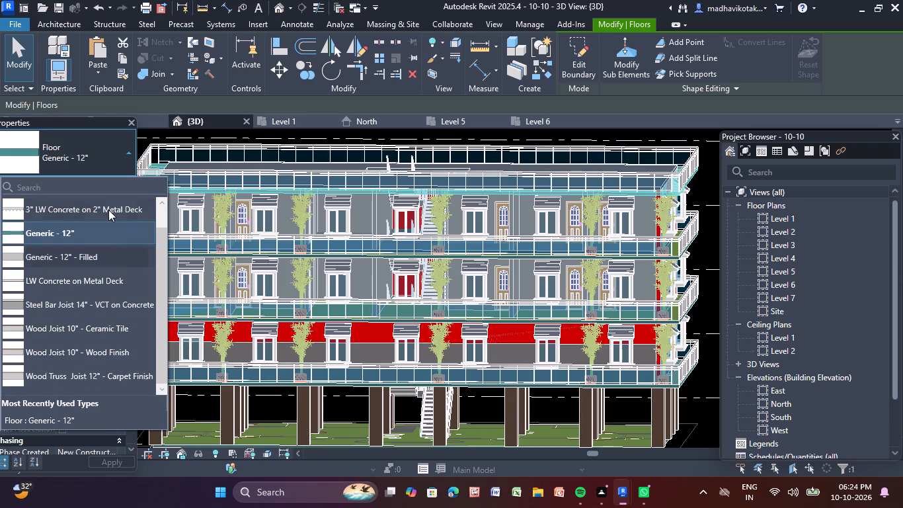
click(57, 23)
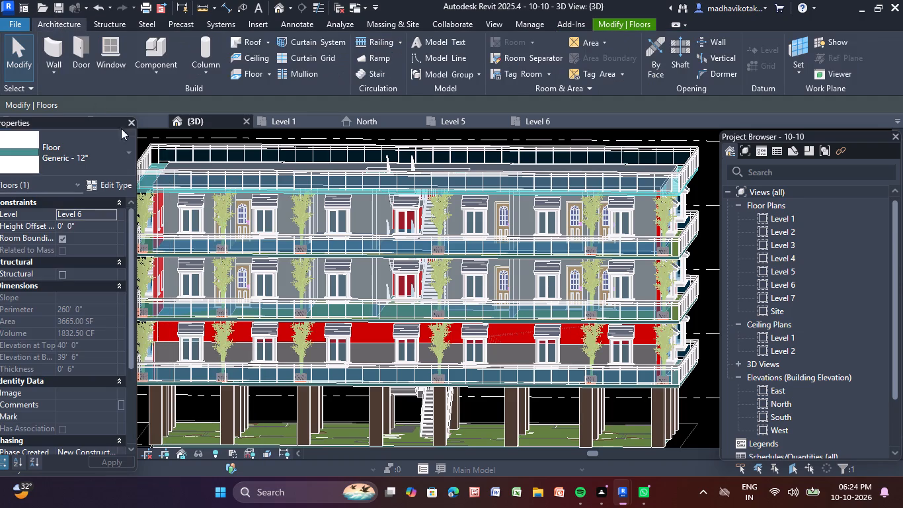
click(102, 142)
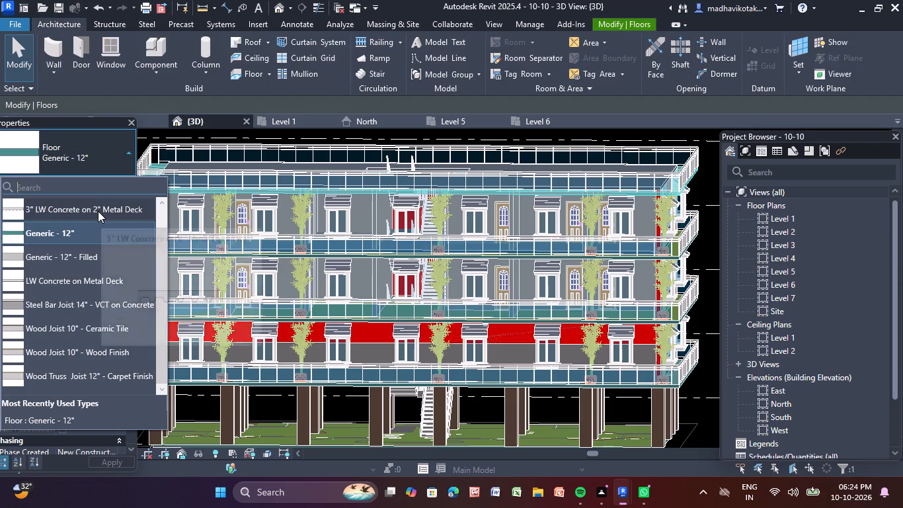
click(87, 231)
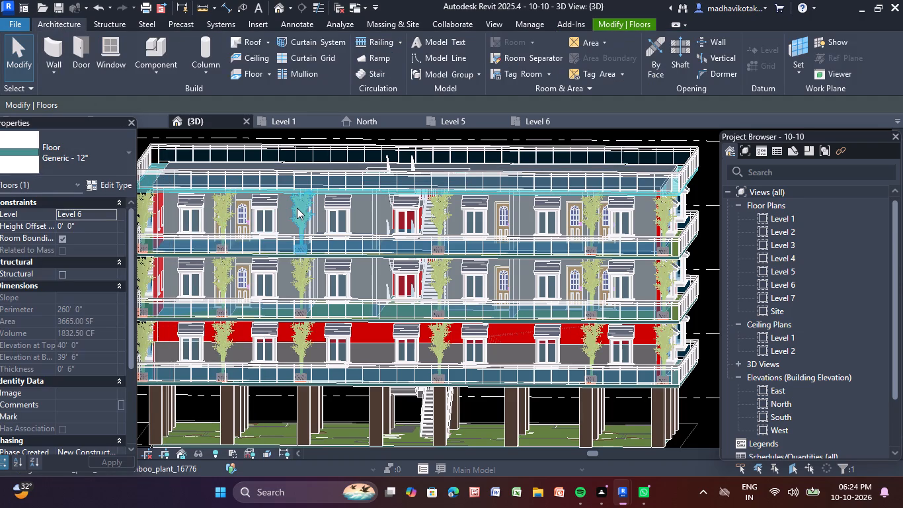
Examine the building's facade, floor slabs and balcony railings in the 3D view from several angles and distances.
click(286, 214)
scroll(286, 214, down, 2)
middle_drag(286, 214, 295, 198)
scroll(295, 198, up, 3)
scroll(295, 197, down, 4)
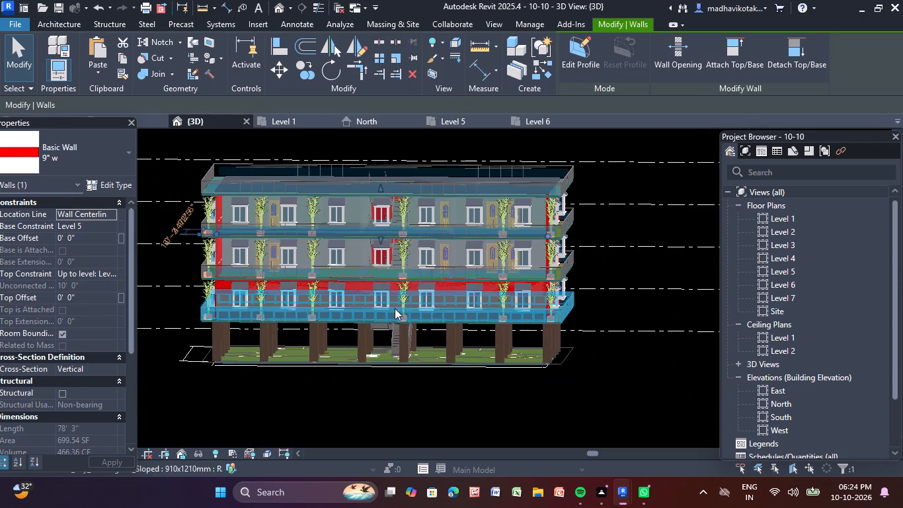
key(Escape)
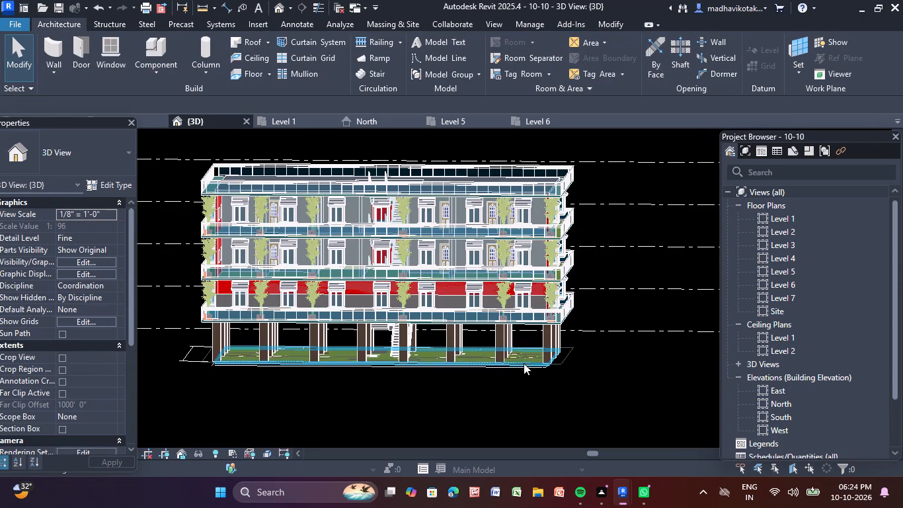
shift+middle_drag(525, 365, 525, 335)
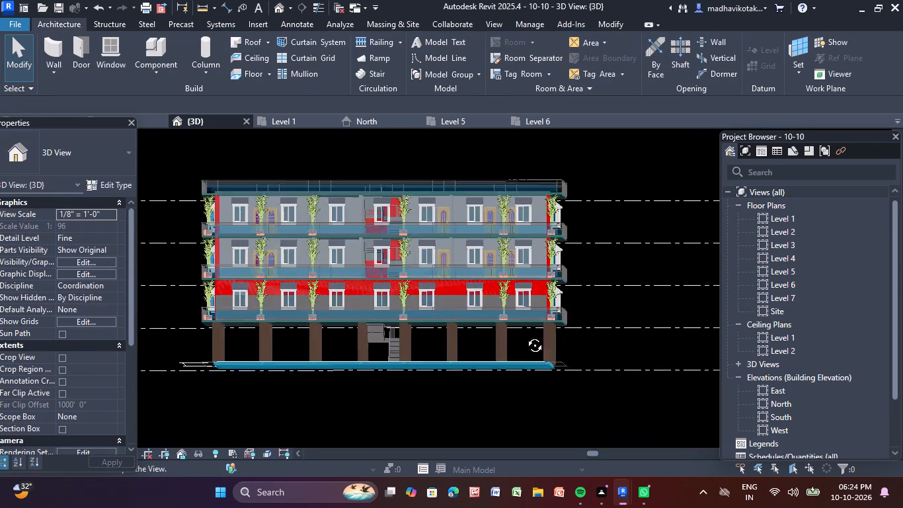
shift+middle_drag(525, 335, 514, 343)
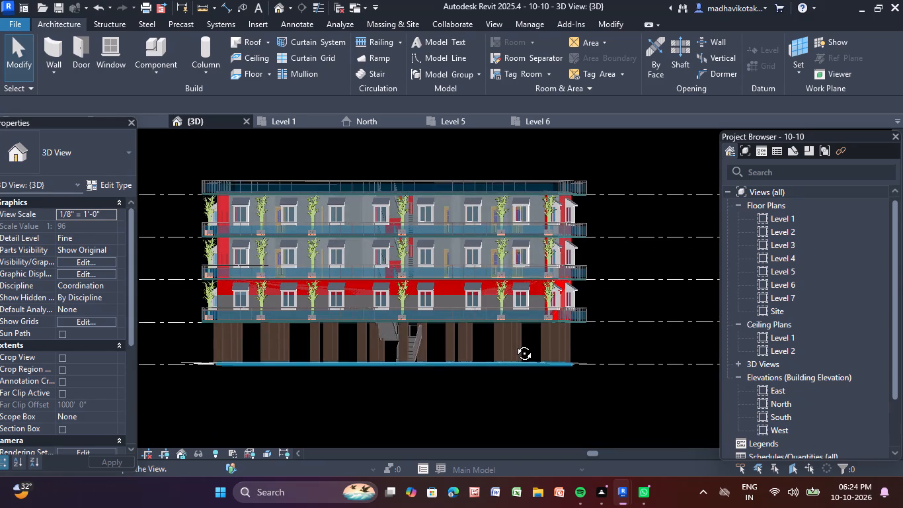
shift+middle_drag(514, 343, 514, 344)
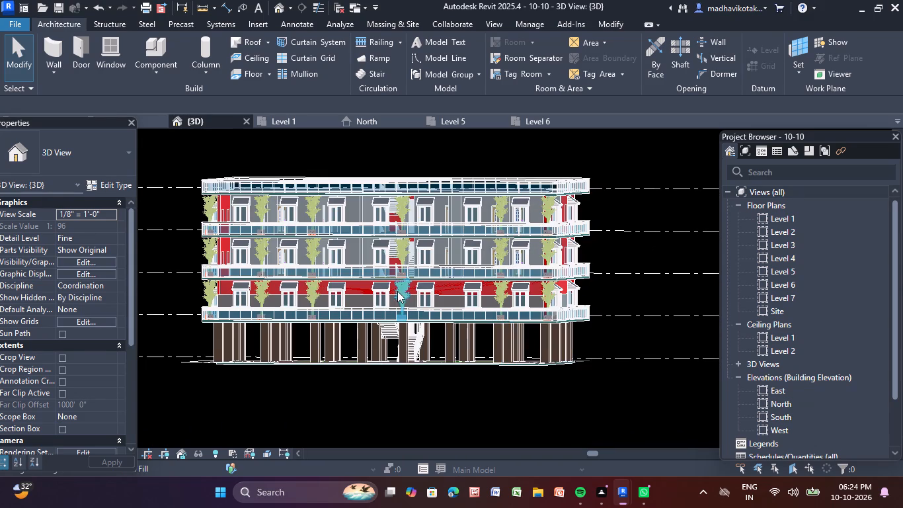
scroll(471, 285, up, 5)
scroll(475, 286, down, 5)
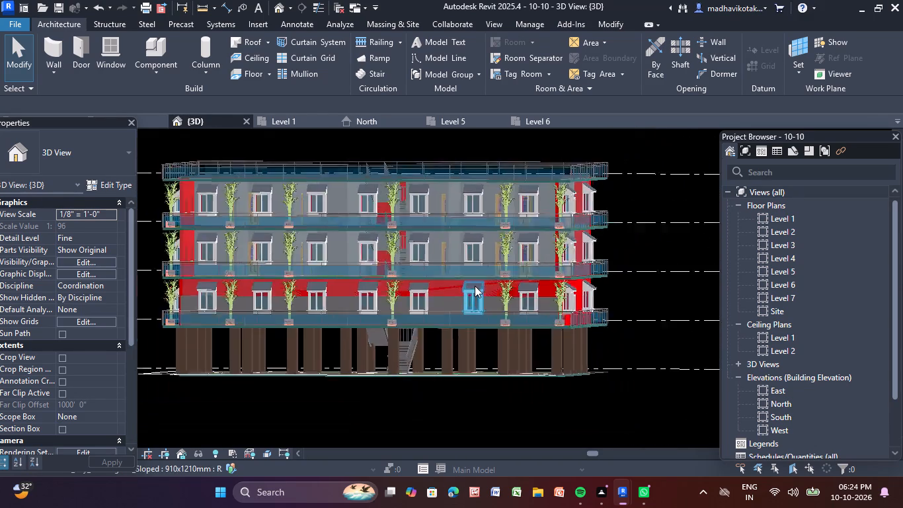
scroll(475, 286, up, 4)
scroll(477, 160, down, 4)
middle_drag(479, 165, 543, 267)
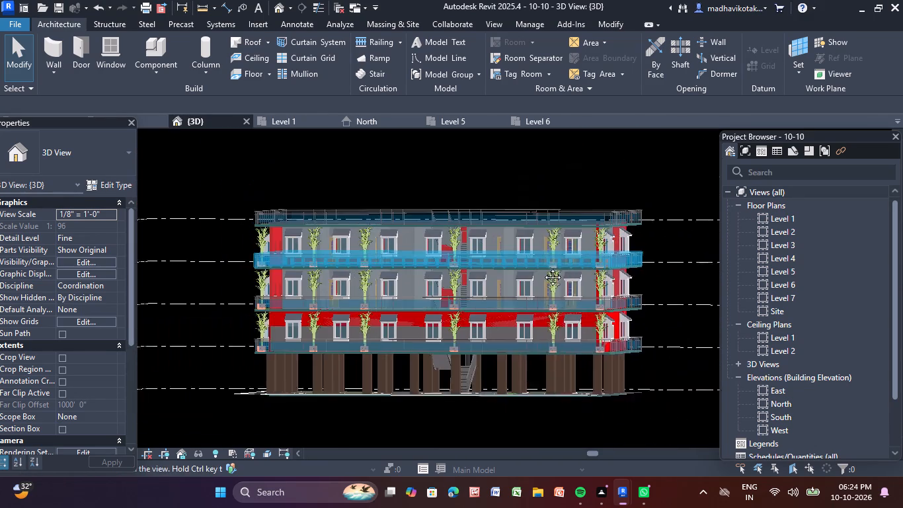
middle_drag(543, 267, 572, 319)
scroll(572, 319, up, 6)
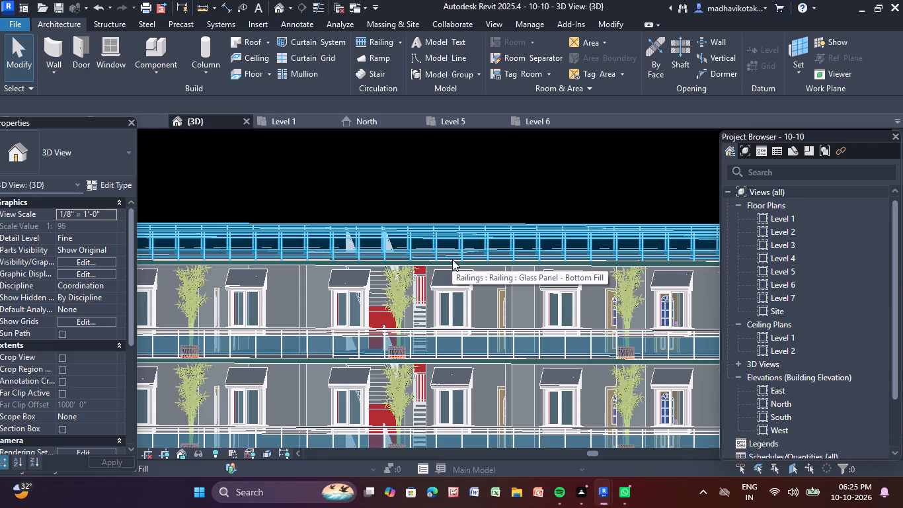
scroll(459, 246, down, 5)
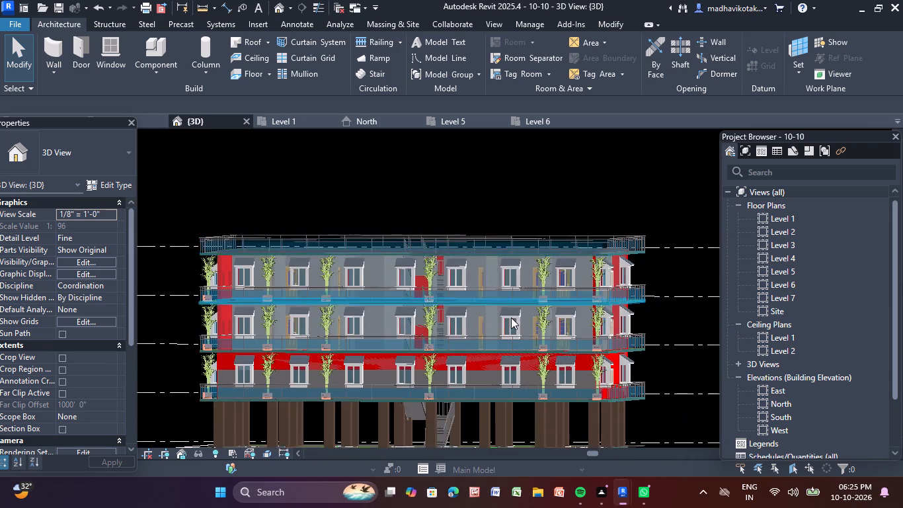
scroll(475, 360, up, 1)
scroll(475, 360, down, 2)
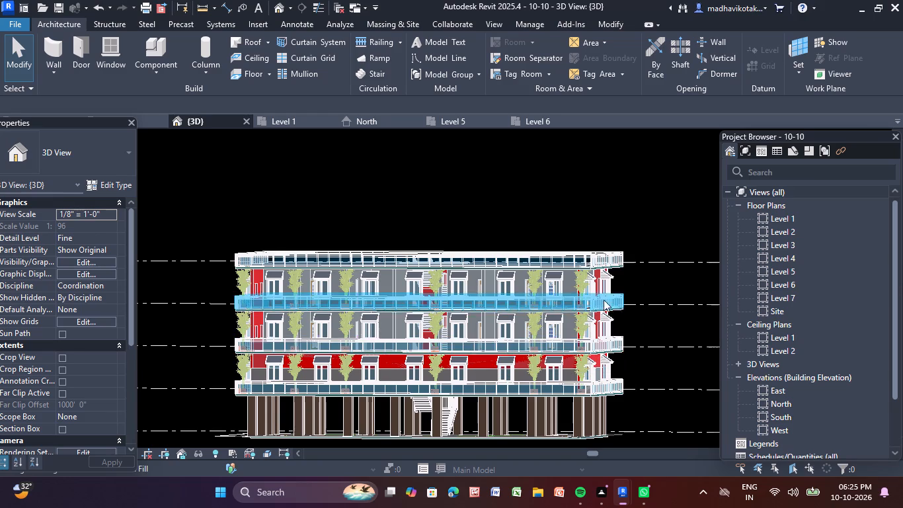
Open the structure layer's material of the Level 3 front wall, type 9" w, from its type's assembly.
scroll(600, 298, up, 10)
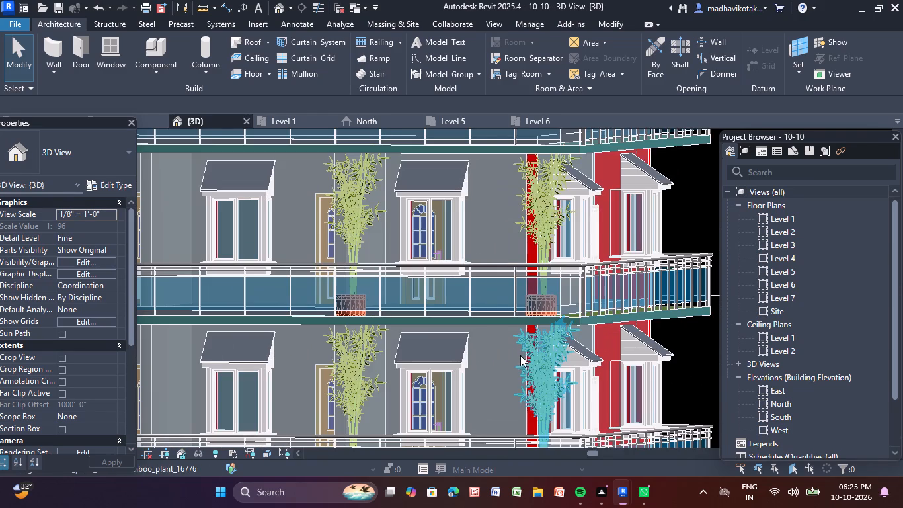
click(524, 375)
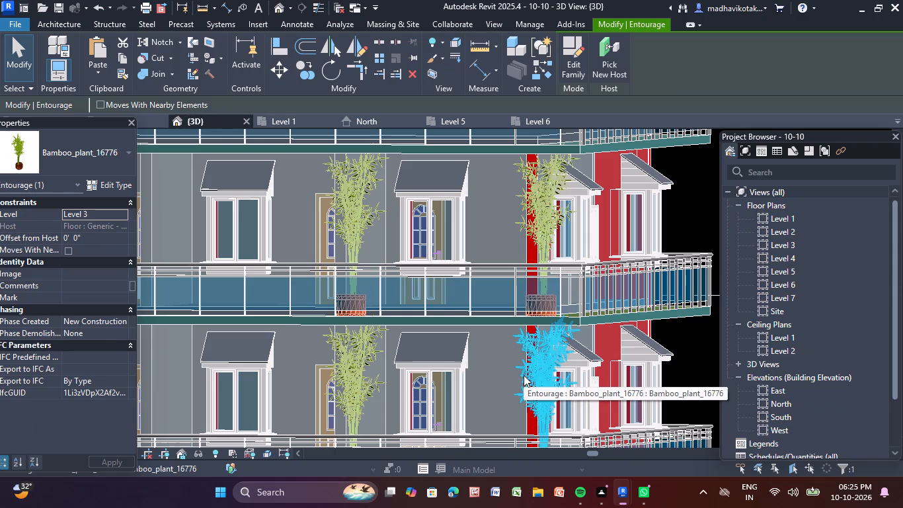
key(Escape)
click(510, 387)
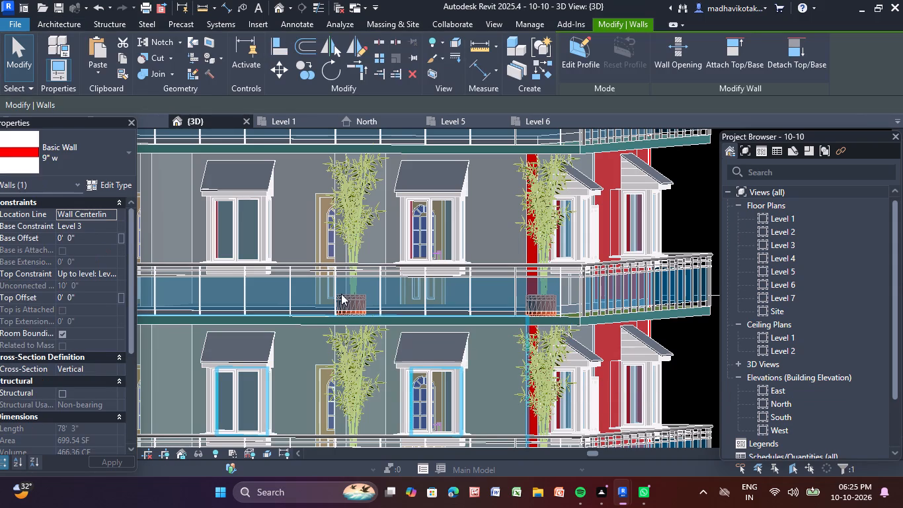
click(116, 186)
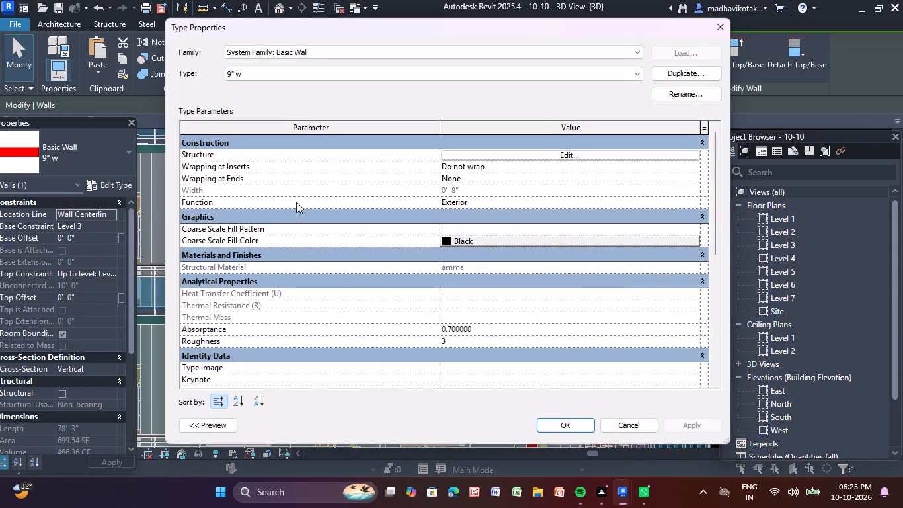
click(555, 151)
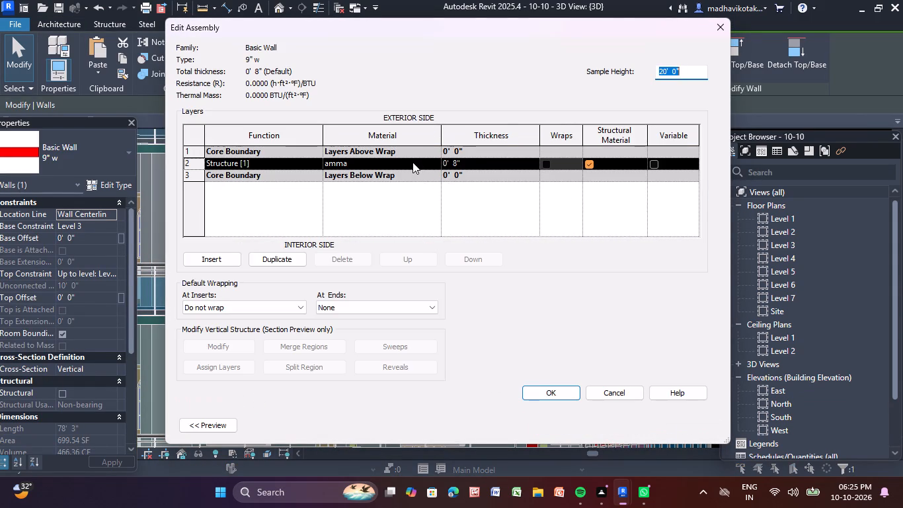
click(428, 162)
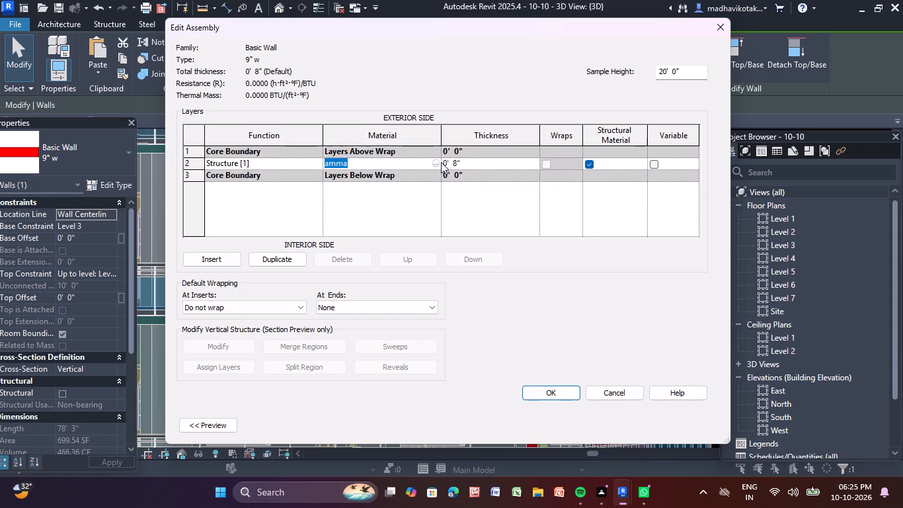
click(437, 162)
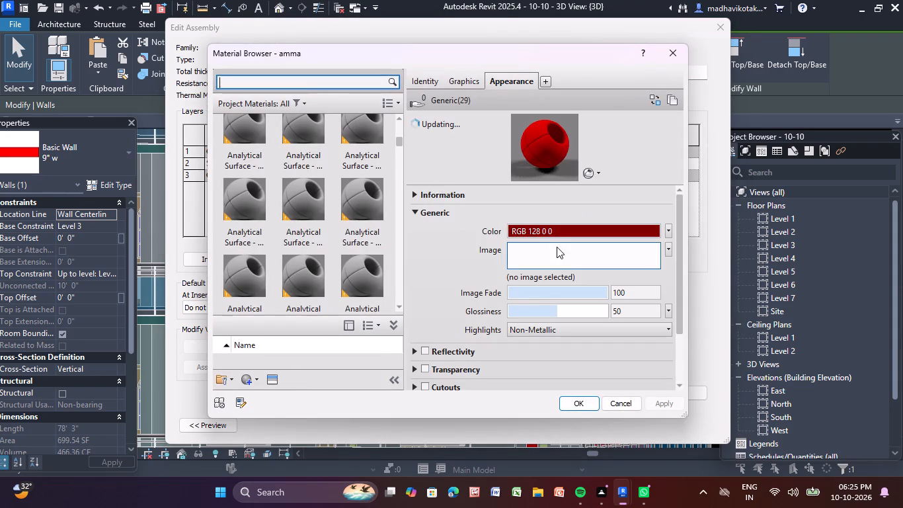
Look through the project materials and the amma material's appearance colour options for the wall's structure layer.
scroll(276, 178, down, 9)
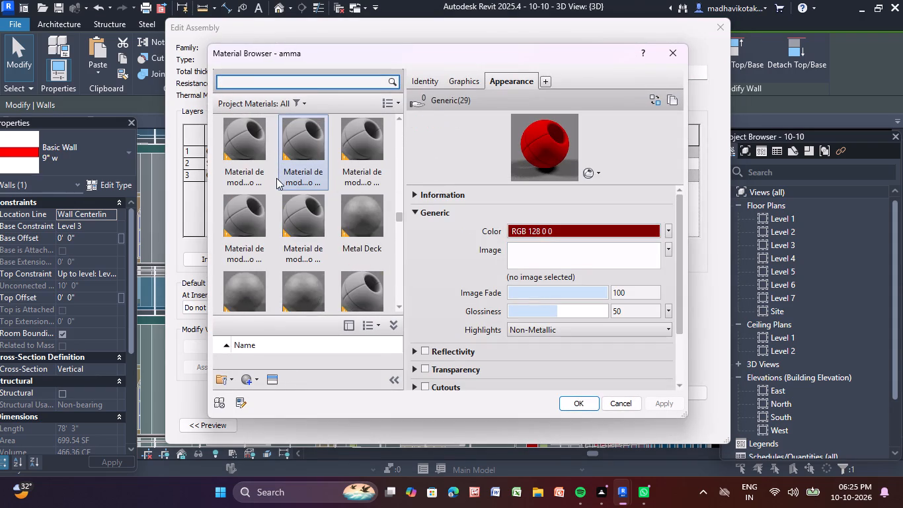
scroll(276, 178, down, 5)
scroll(276, 178, up, 5)
scroll(317, 216, down, 3)
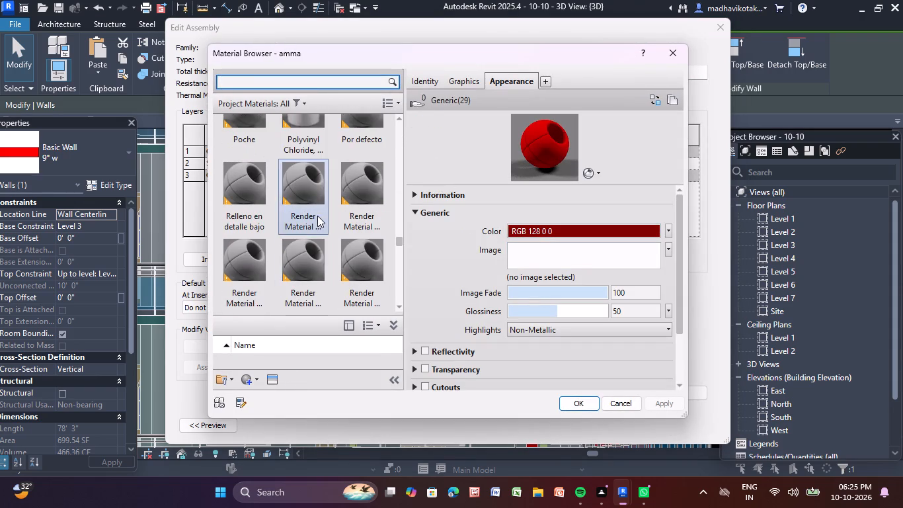
scroll(317, 216, down, 12)
scroll(317, 216, up, 10)
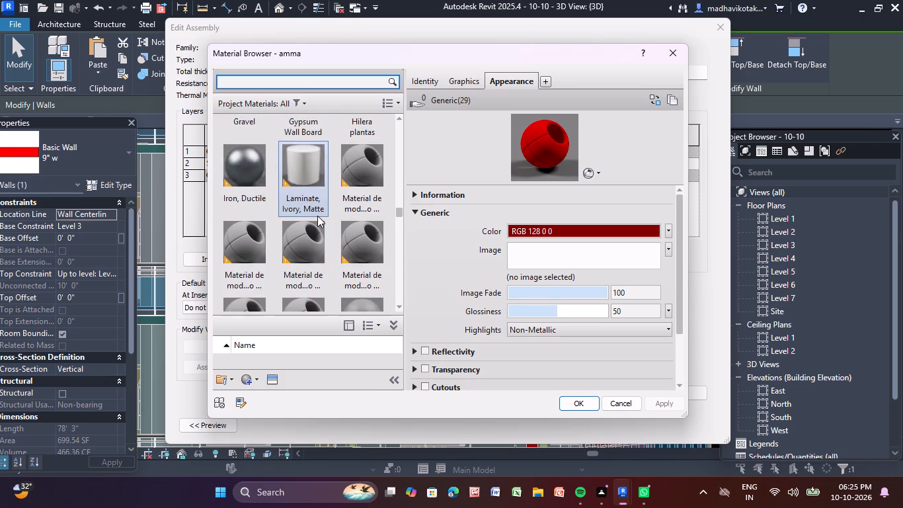
scroll(317, 216, up, 6)
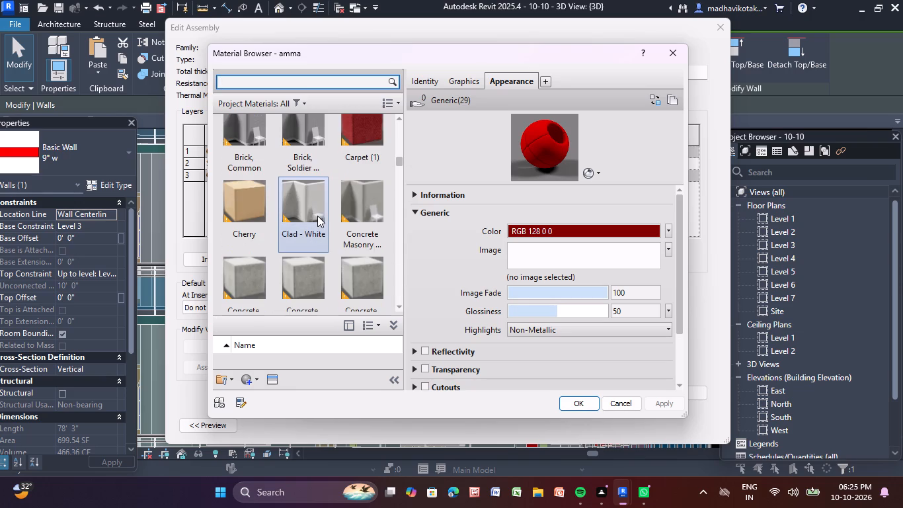
scroll(317, 216, up, 3)
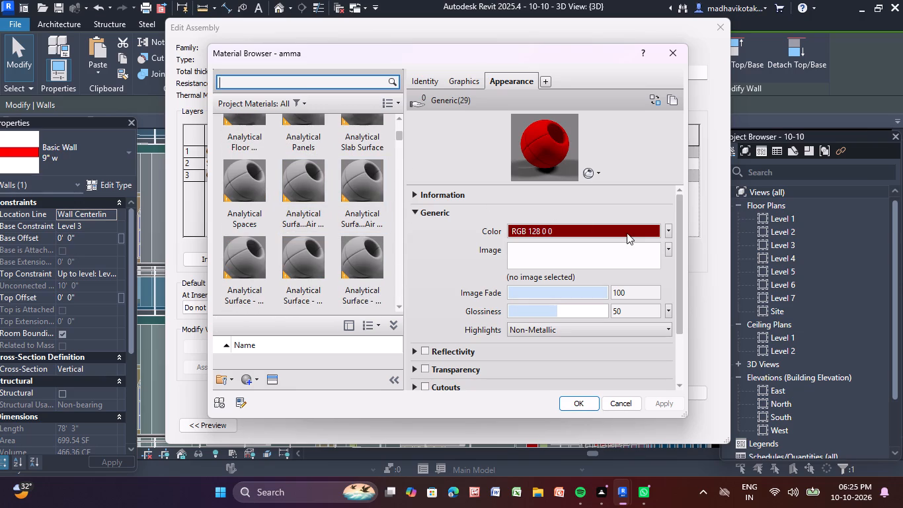
click(631, 234)
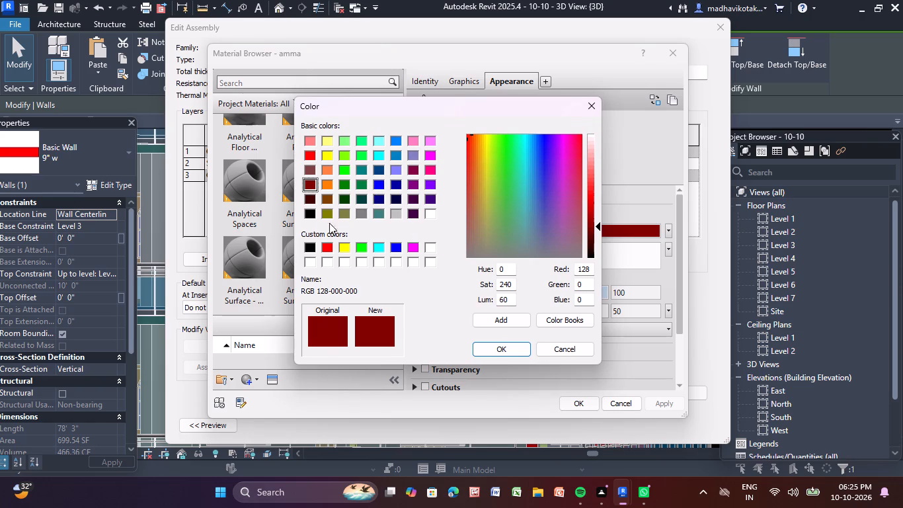
click(595, 104)
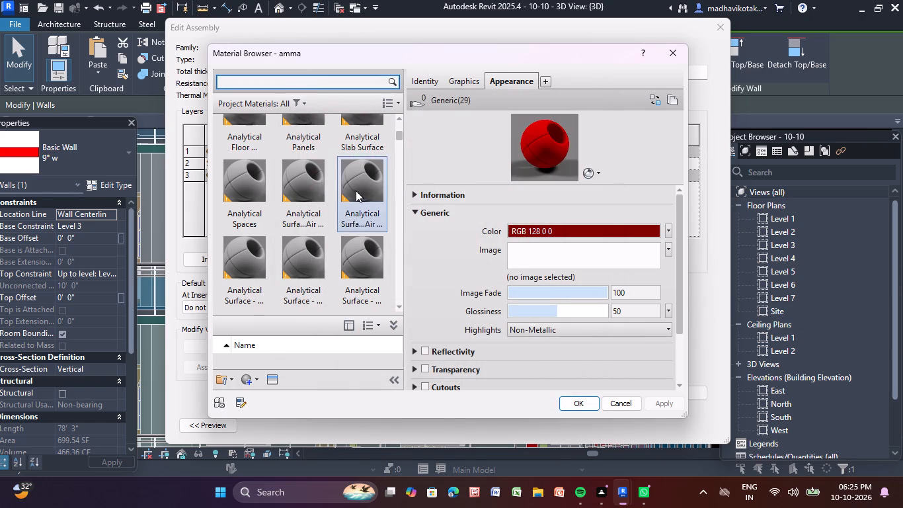
Browse the project materials past Aluminum and choose Wood Planks for the 9" w wall's structure layer.
scroll(353, 189, up, 4)
scroll(300, 209, up, 2)
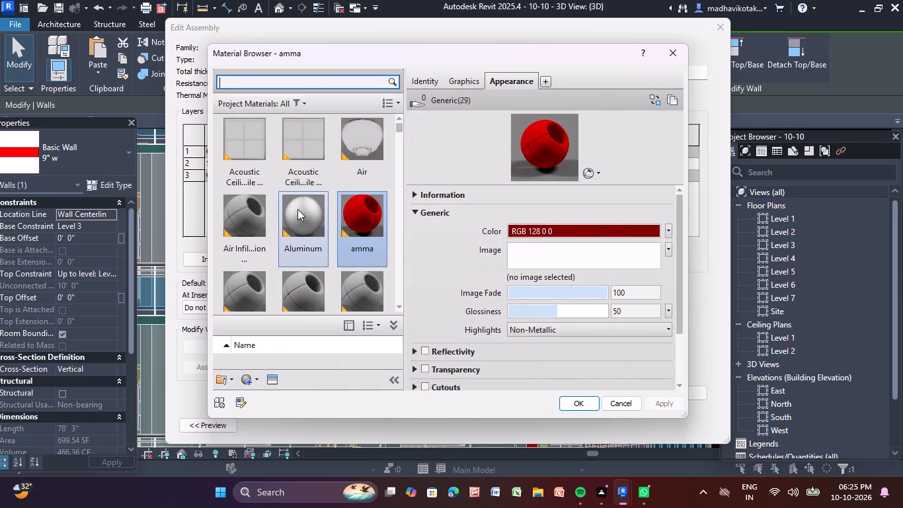
scroll(297, 209, up, 2)
click(297, 209)
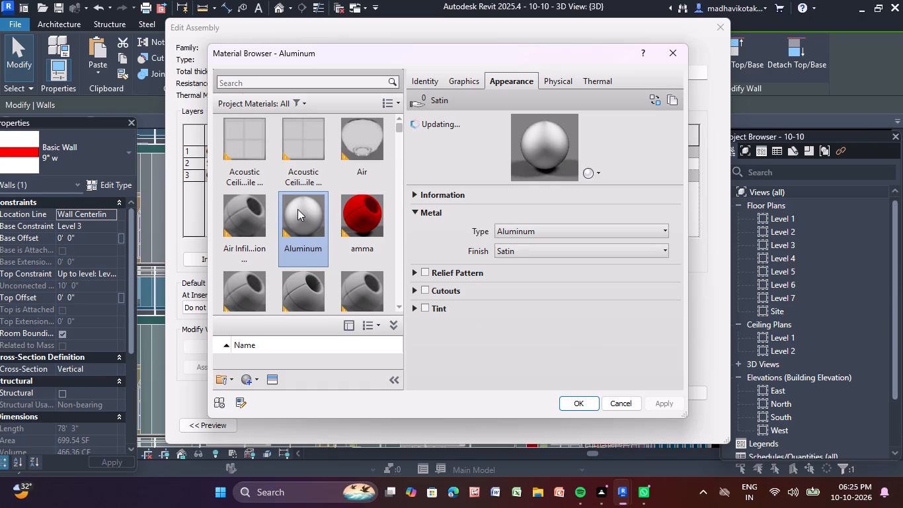
scroll(297, 209, down, 3)
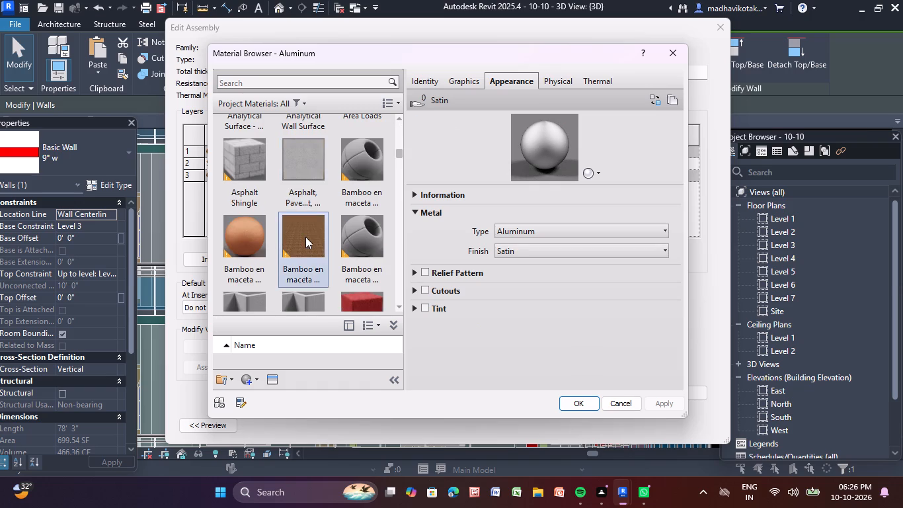
scroll(305, 237, down, 4)
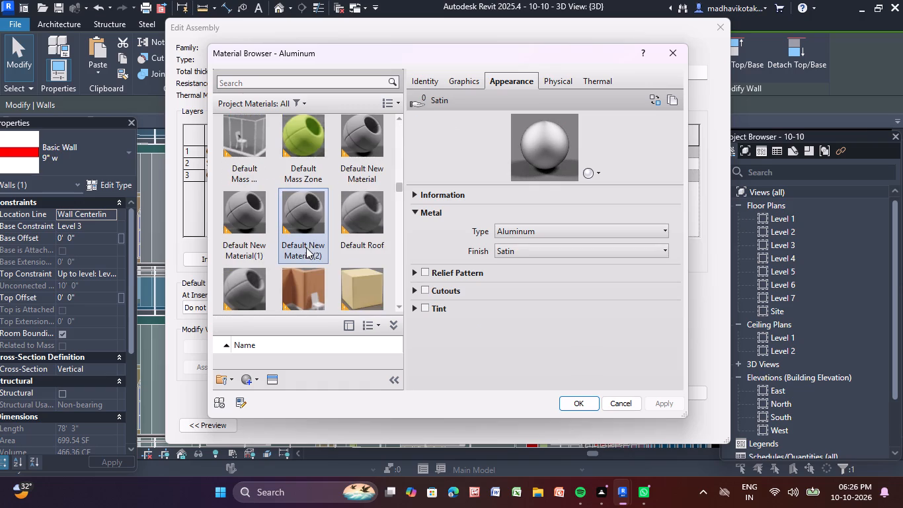
scroll(306, 247, down, 3)
scroll(306, 247, up, 2)
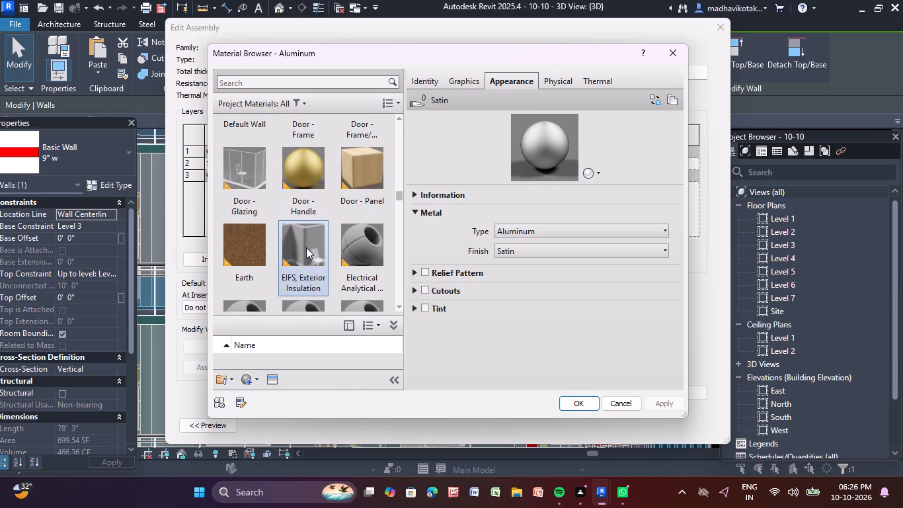
scroll(303, 244, down, 1)
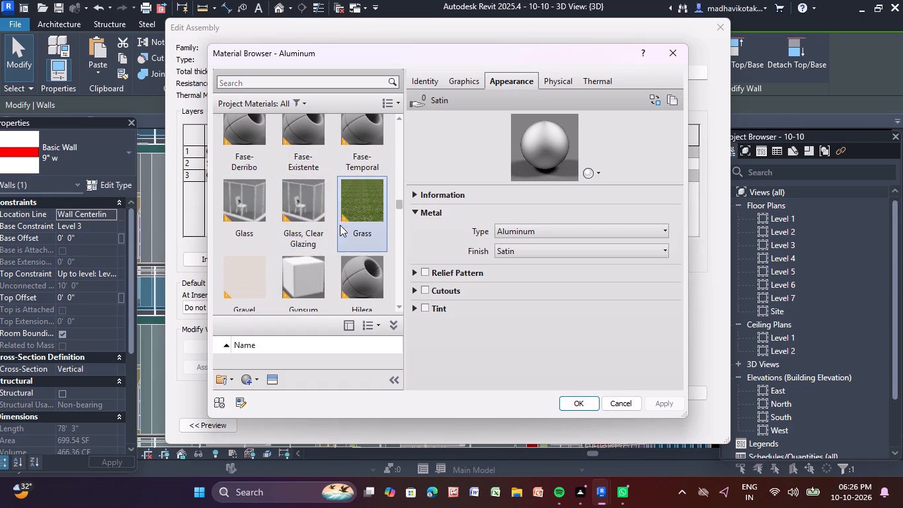
scroll(353, 218, down, 2)
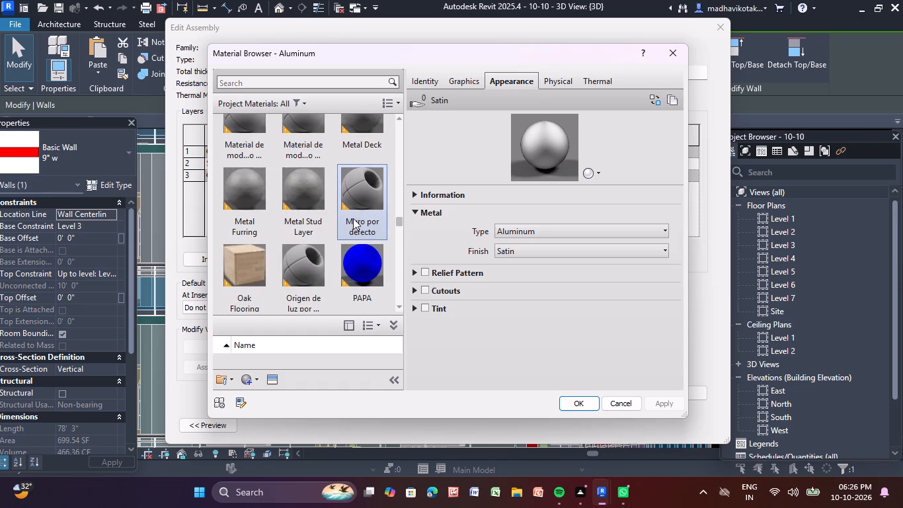
scroll(358, 253, down, 2)
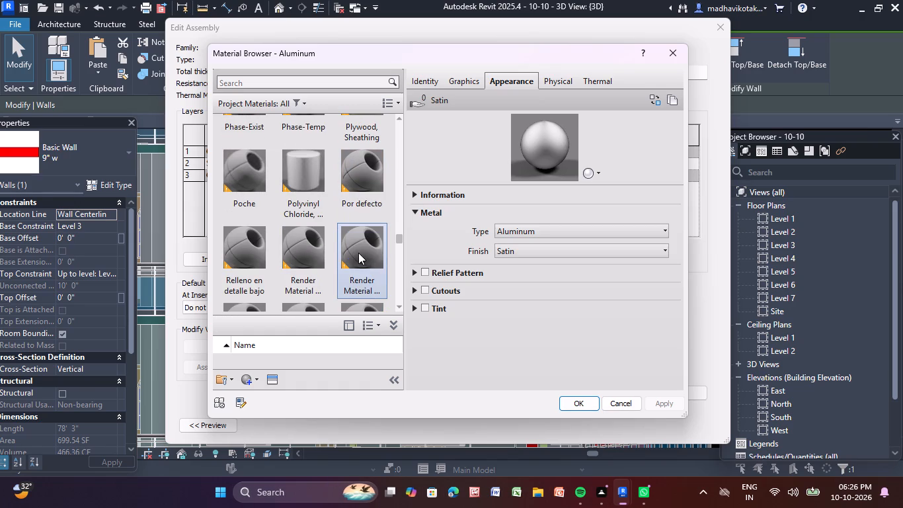
scroll(358, 253, down, 4)
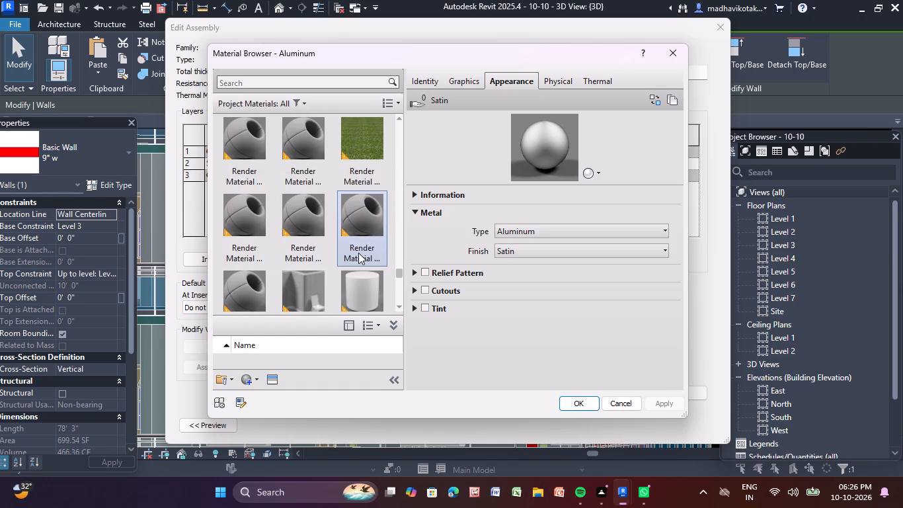
scroll(358, 253, down, 9)
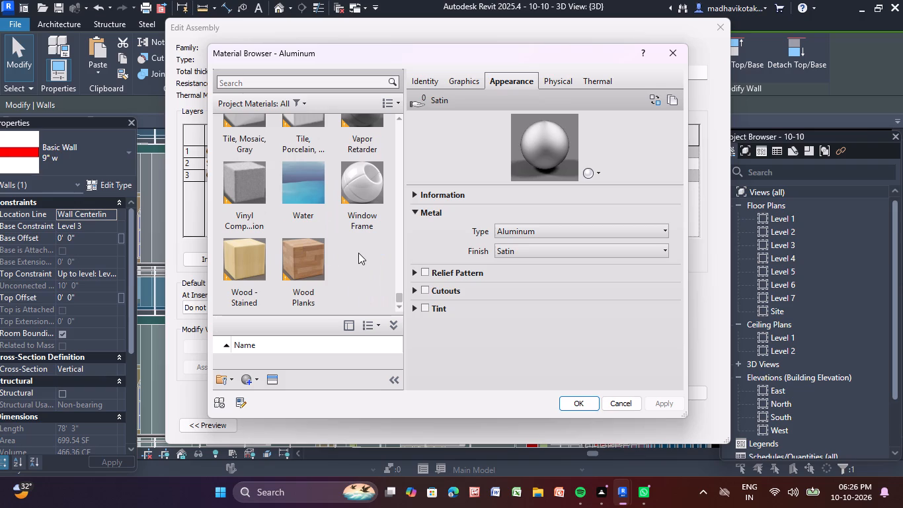
click(314, 263)
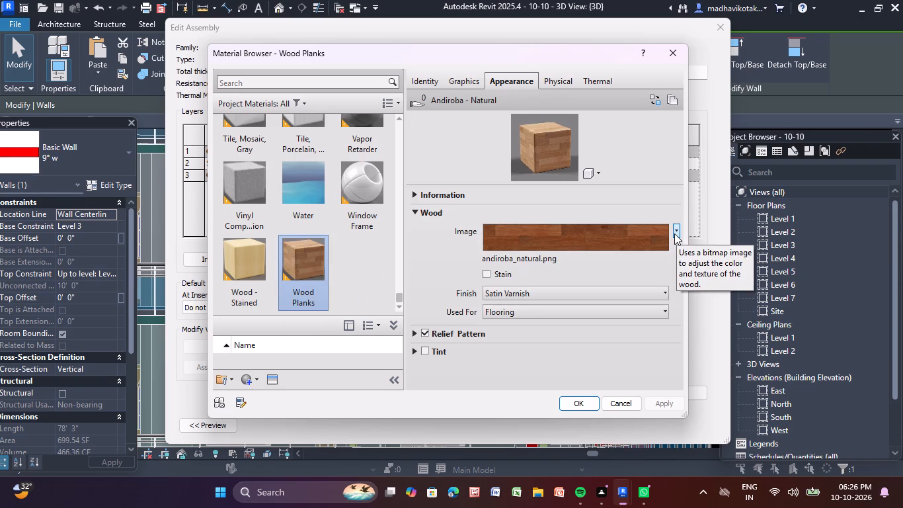
Set the Wood Planks shading colour to RGB 64-128-128 and apply the material to the 9" w wall type.
click(460, 82)
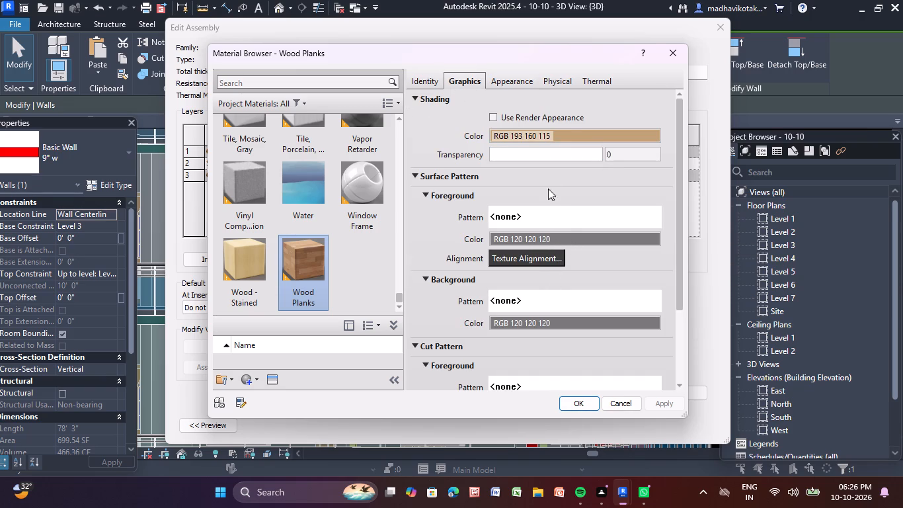
click(570, 130)
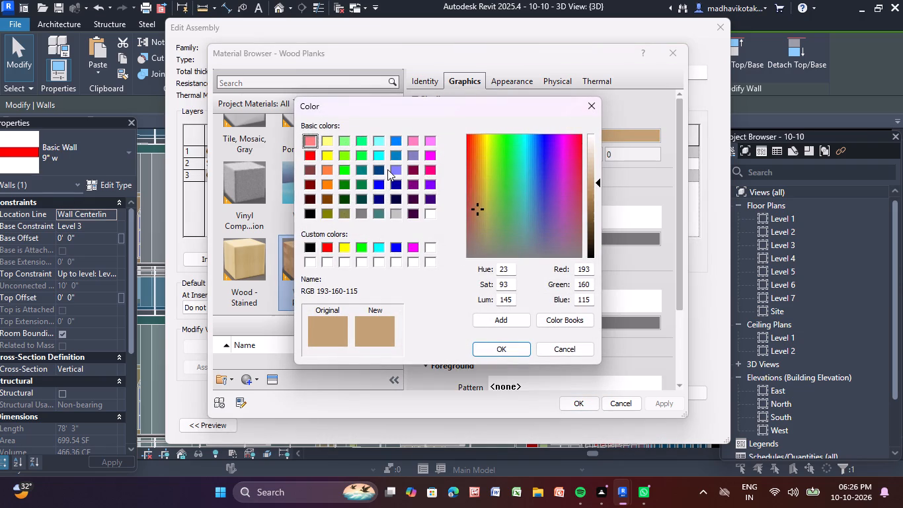
scroll(387, 169, up, 3)
scroll(381, 184, down, 5)
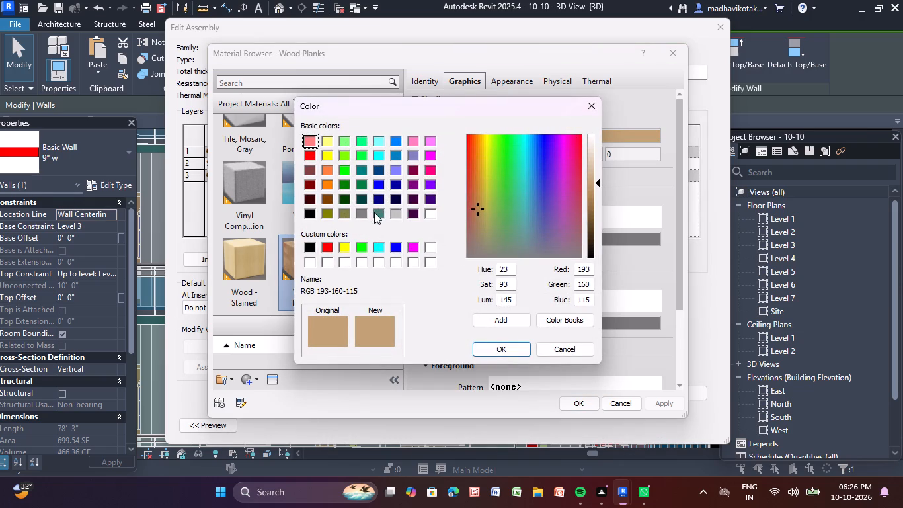
click(373, 213)
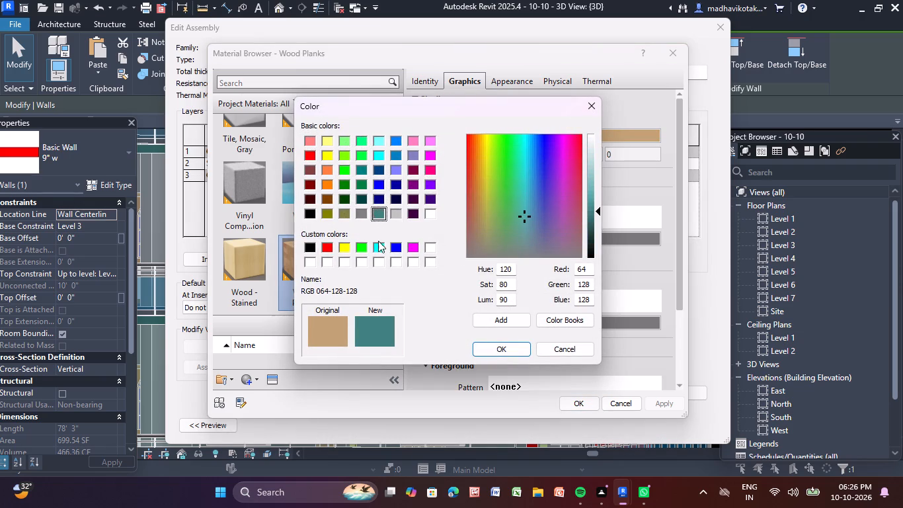
click(508, 351)
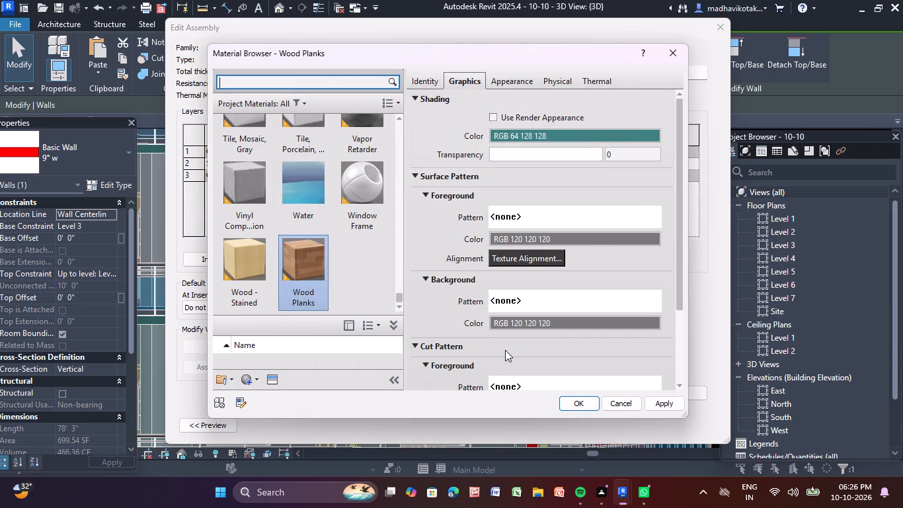
click(660, 403)
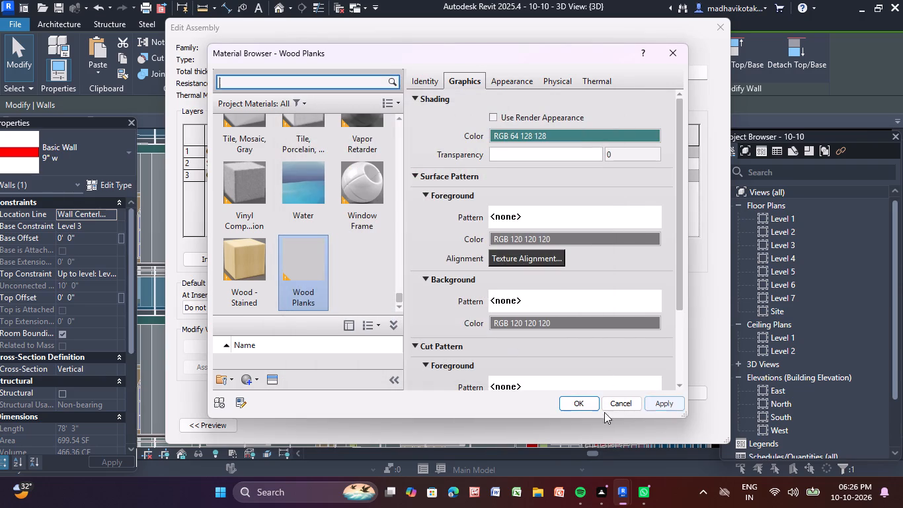
click(579, 405)
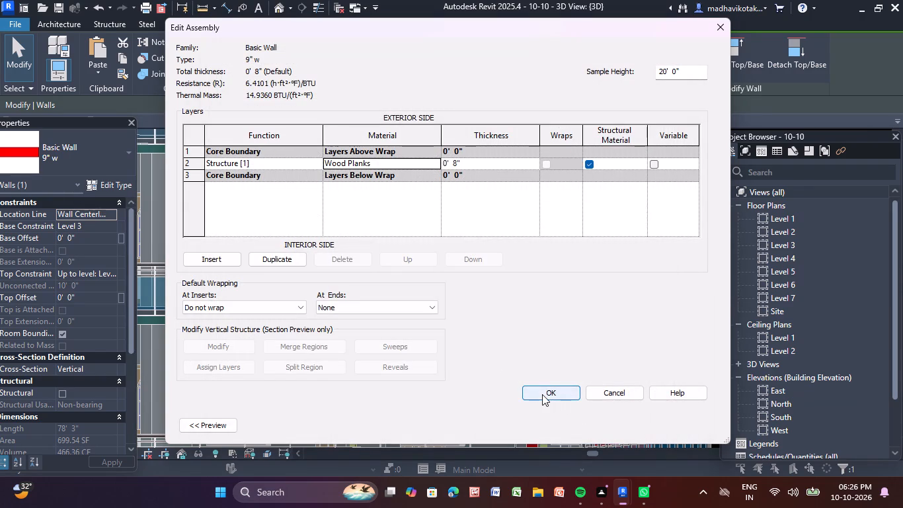
click(539, 397)
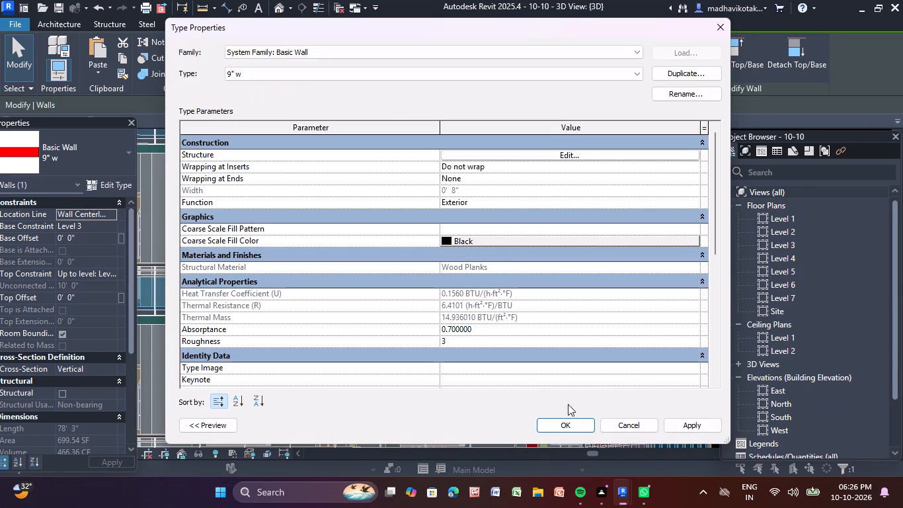
click(682, 427)
click(562, 421)
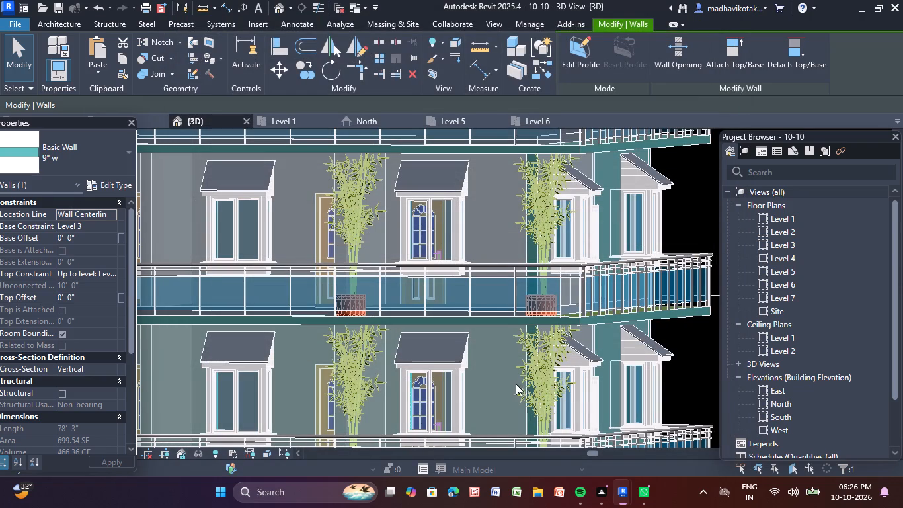
Examine the recoloured walls, balconies and floor edges in the 3D view from several angles and distances.
scroll(482, 363, down, 7)
middle_drag(489, 368, 521, 355)
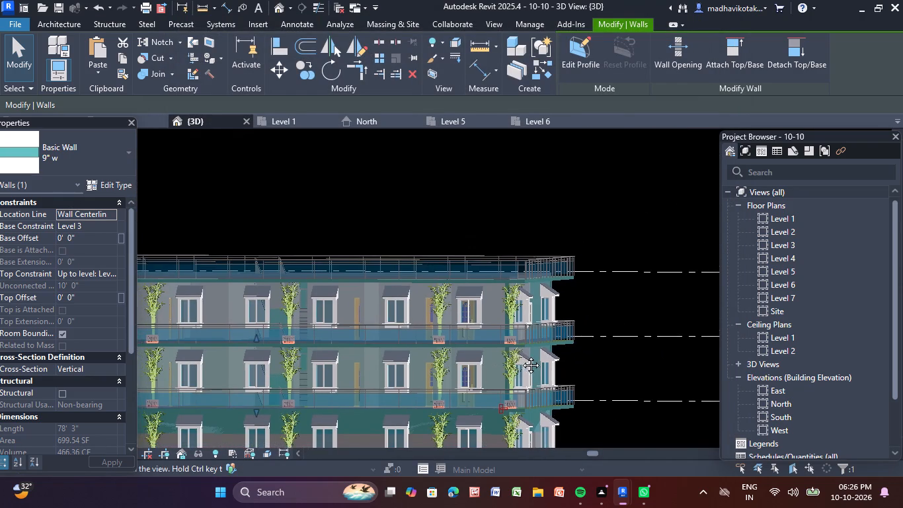
middle_drag(521, 355, 580, 316)
scroll(493, 174, down, 2)
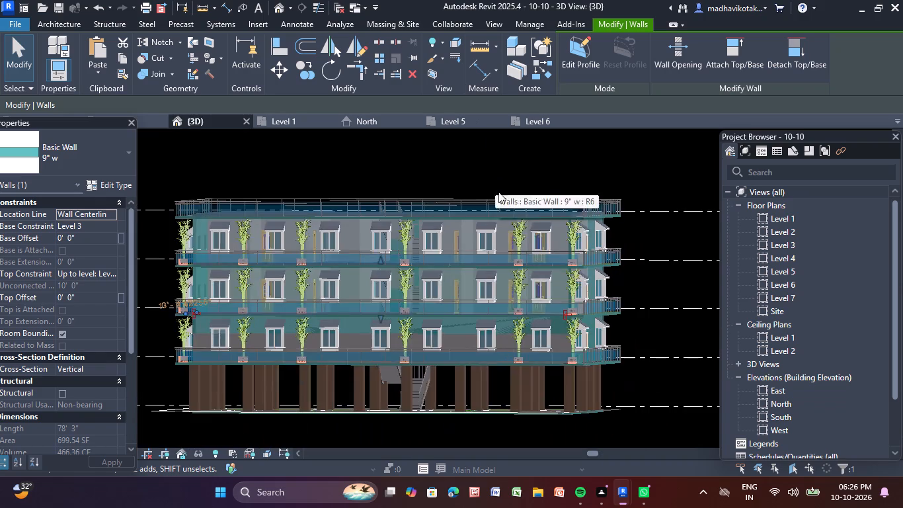
shift+middle_drag(652, 348, 662, 365)
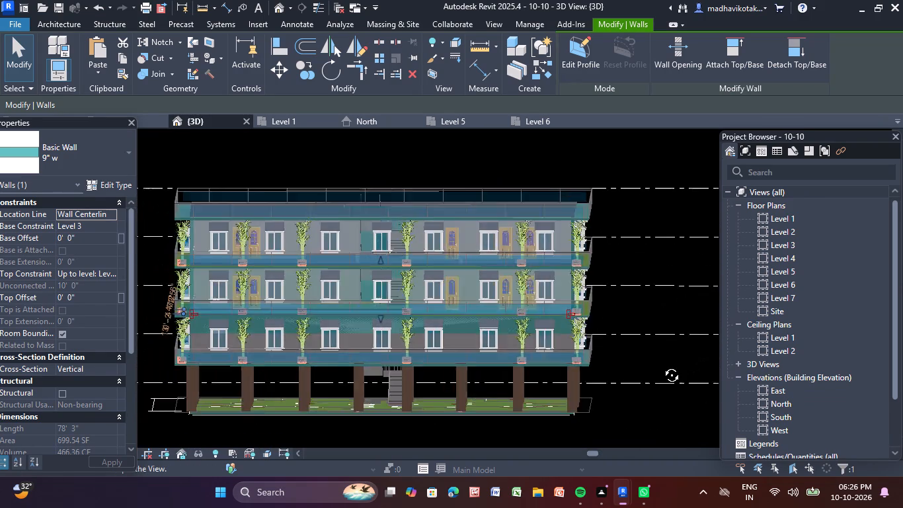
shift+middle_drag(662, 365, 662, 331)
scroll(481, 338, up, 7)
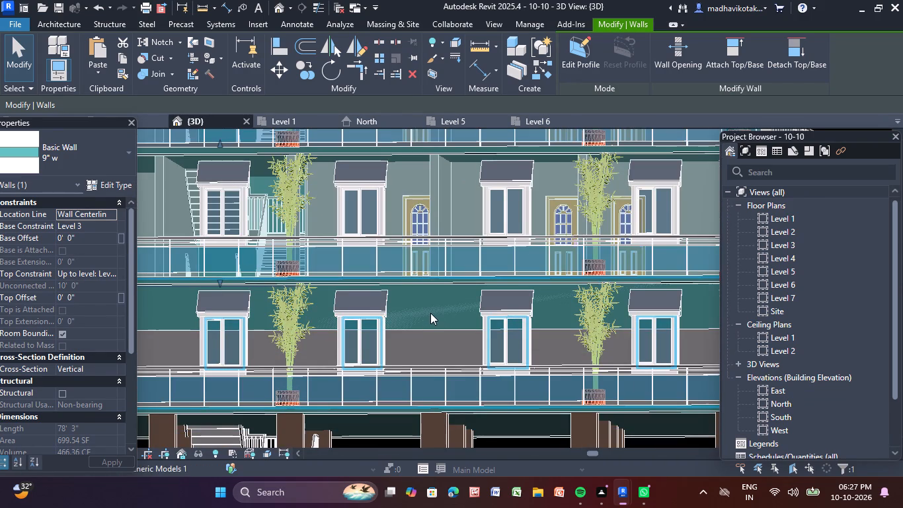
scroll(430, 313, down, 3)
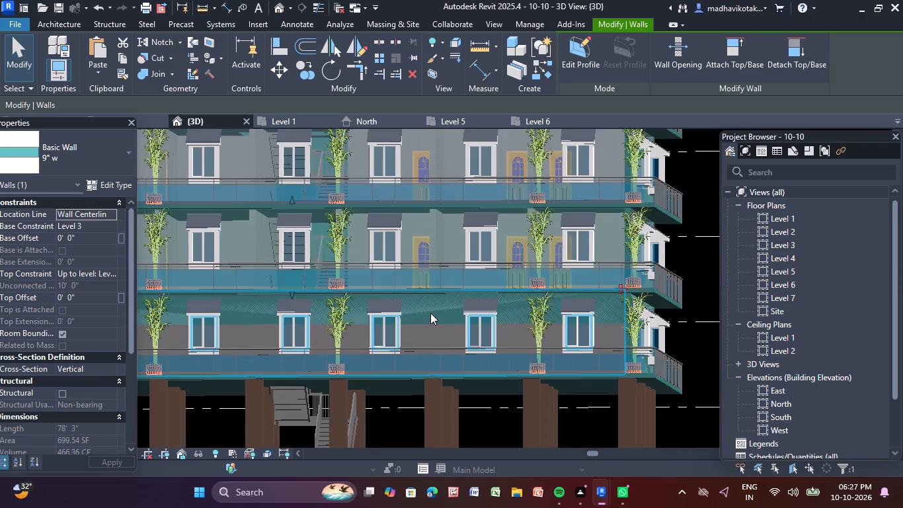
scroll(430, 313, down, 3)
scroll(430, 313, up, 4)
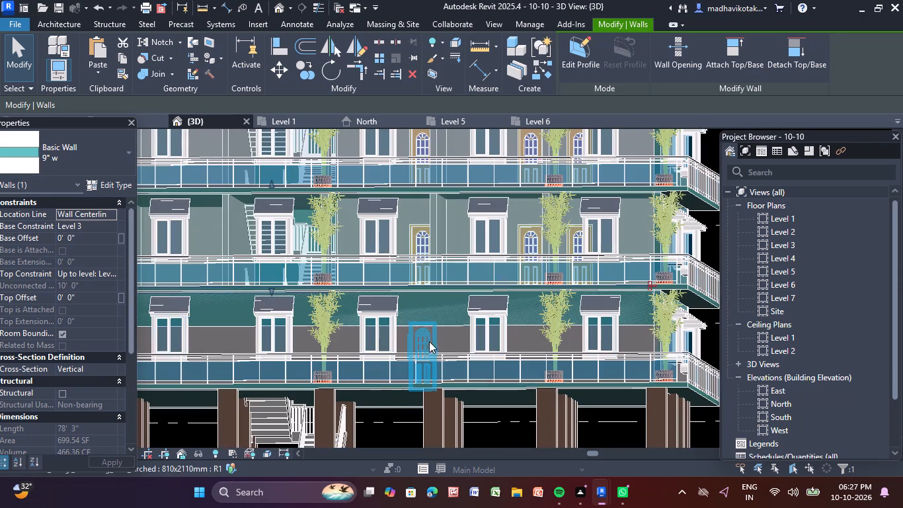
scroll(443, 321, down, 6)
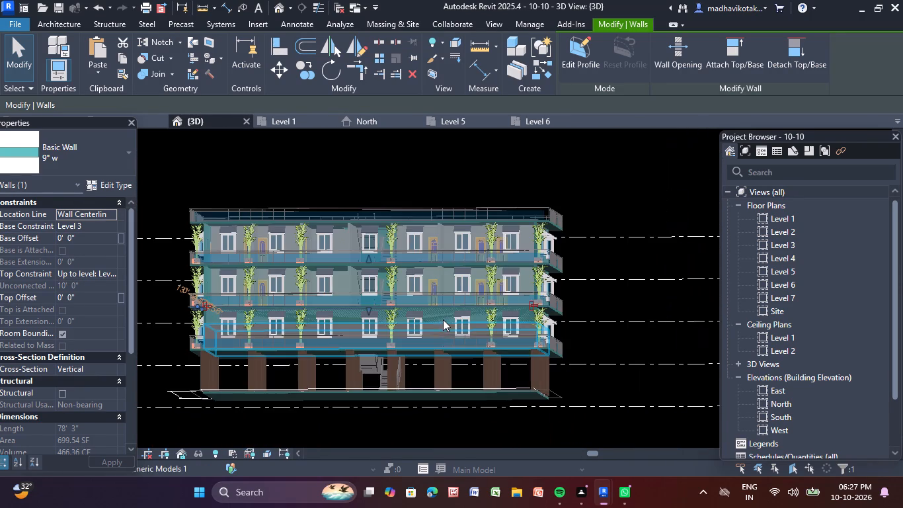
shift+middle_drag(595, 194, 592, 240)
scroll(536, 285, up, 11)
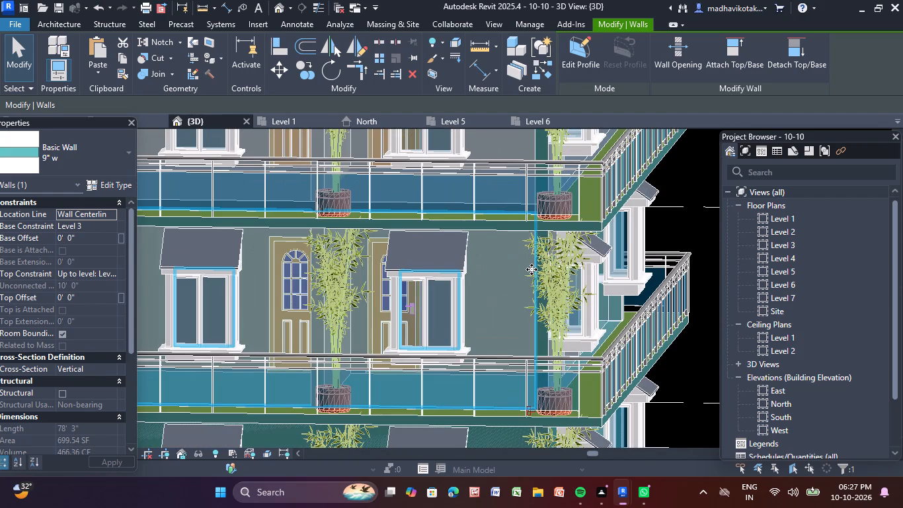
Check the Wood Planks material's graphics in the structure layer of the Level 3 9" w wall and reapply the type unchanged.
click(531, 269)
click(105, 184)
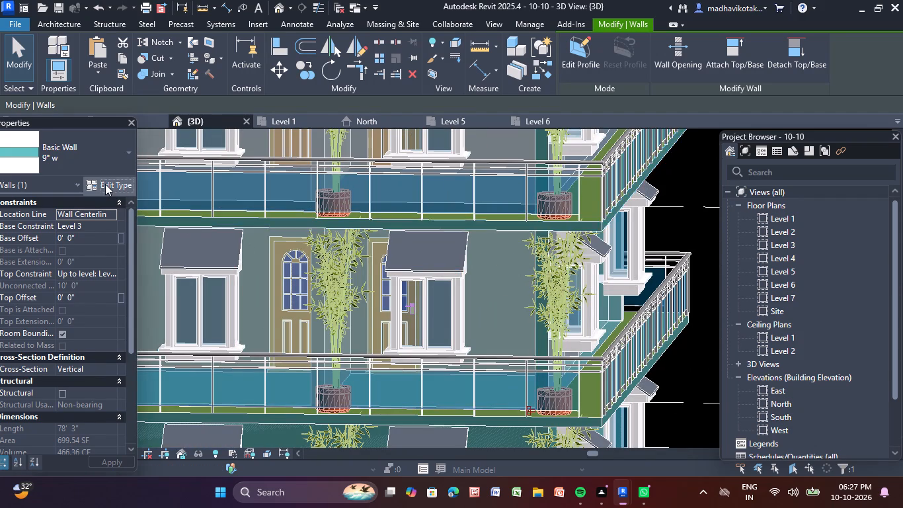
click(534, 161)
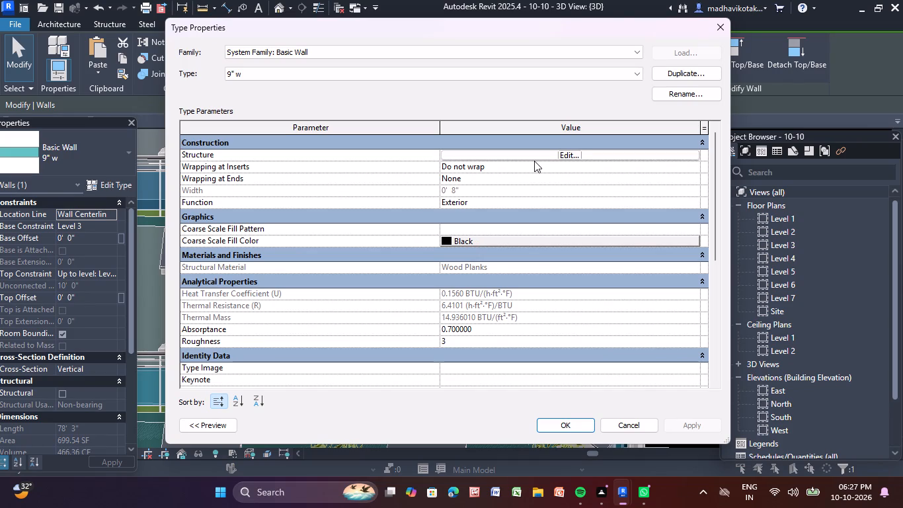
click(539, 155)
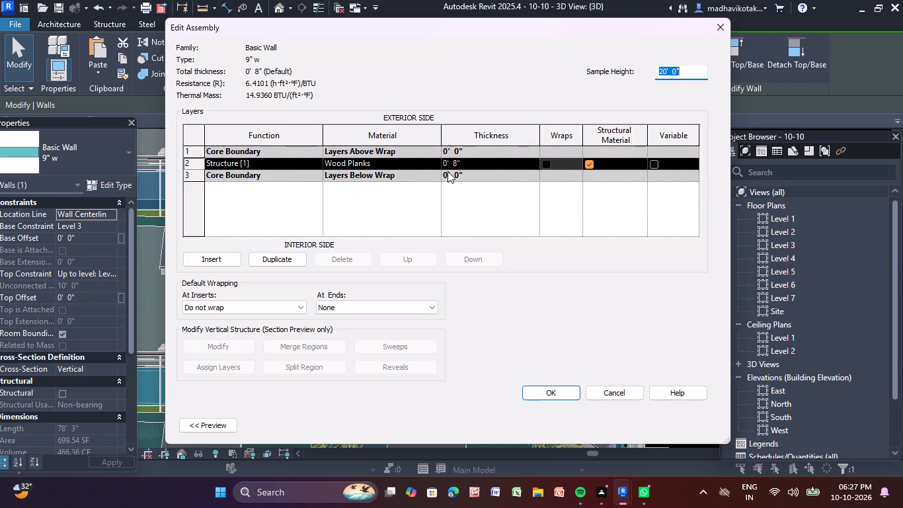
click(423, 162)
click(436, 163)
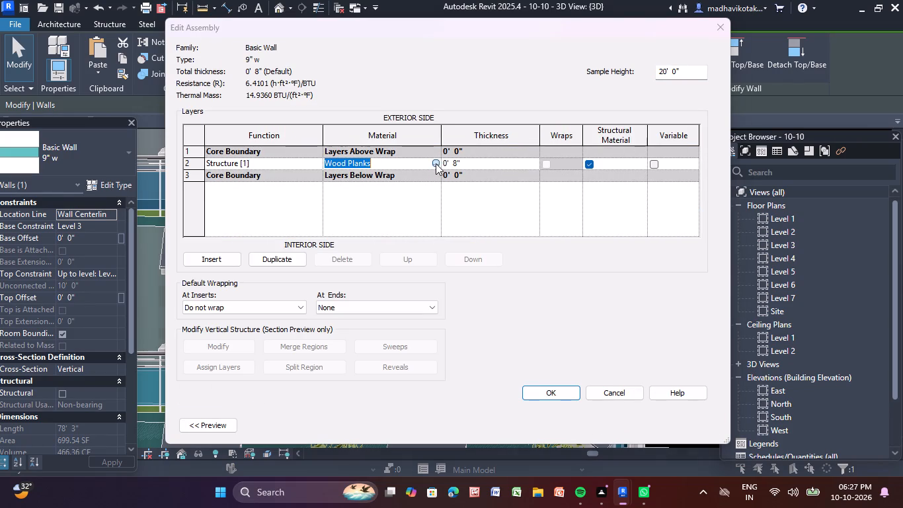
click(581, 403)
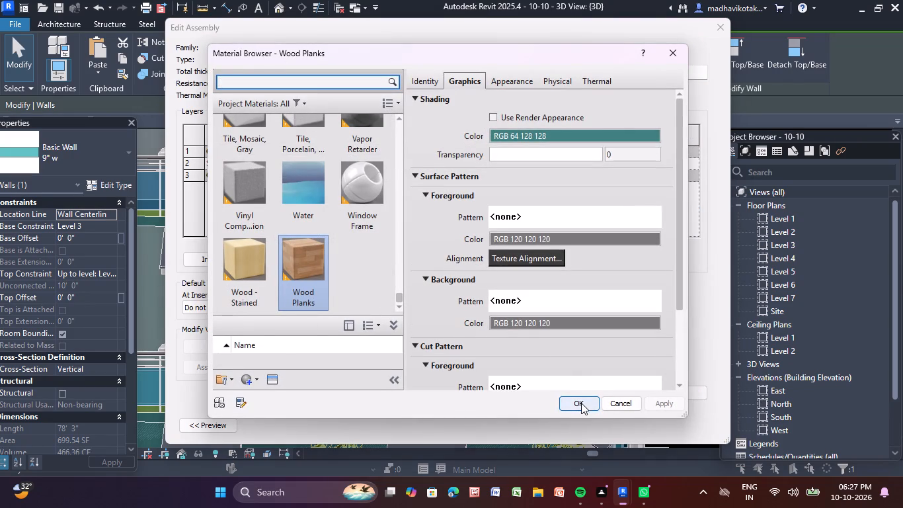
click(535, 391)
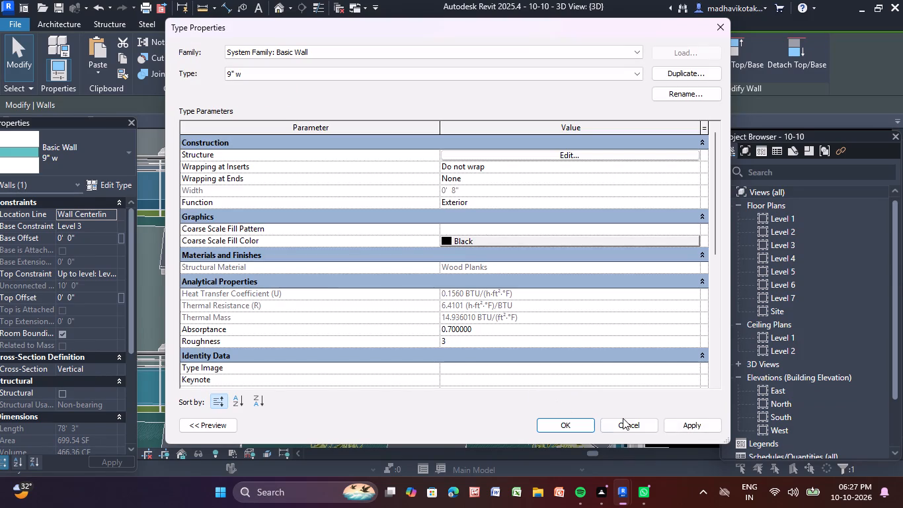
click(695, 424)
click(563, 423)
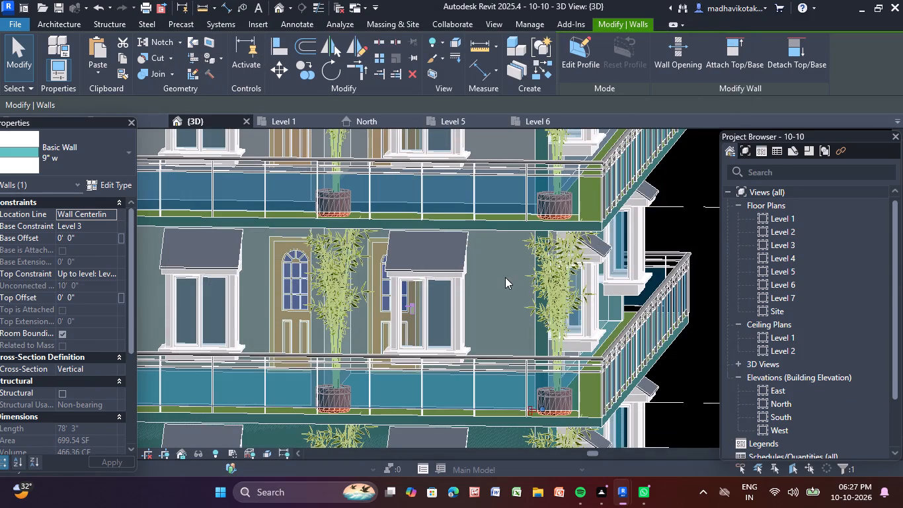
click(505, 277)
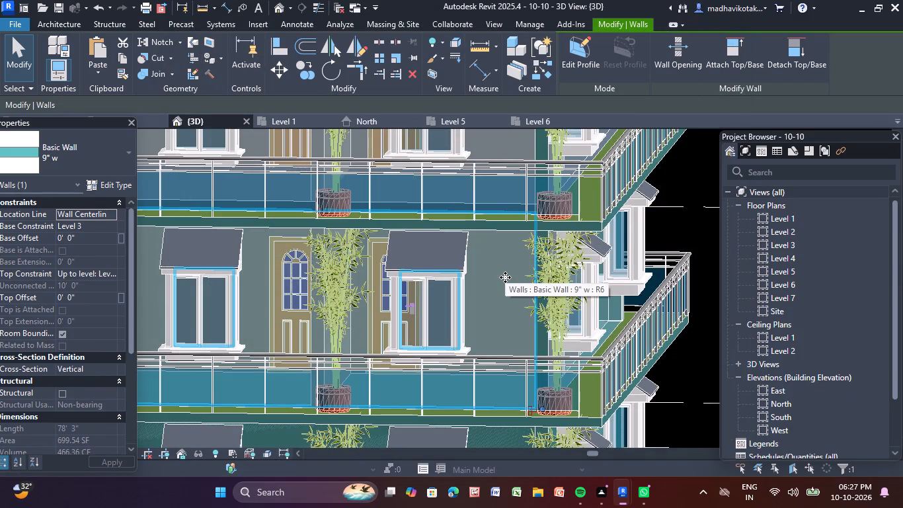
key(Escape)
scroll(505, 276, down, 5)
key(Escape)
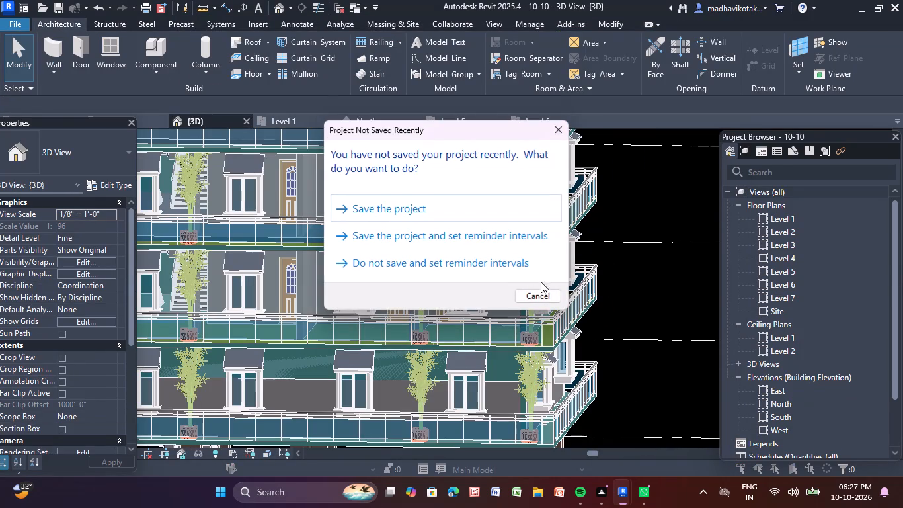
Dismiss the save reminder without saving and view the whole building in 3D.
click(564, 134)
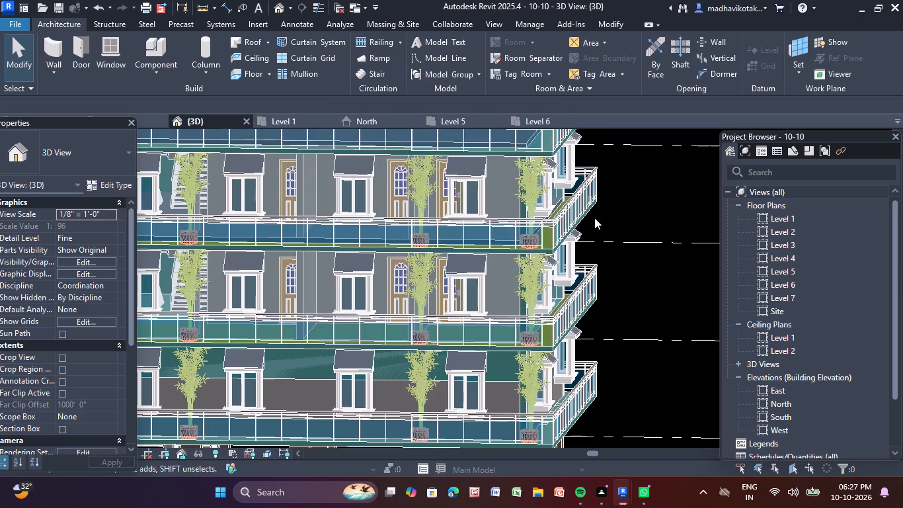
scroll(642, 249, down, 3)
key(Escape)
scroll(645, 269, down, 4)
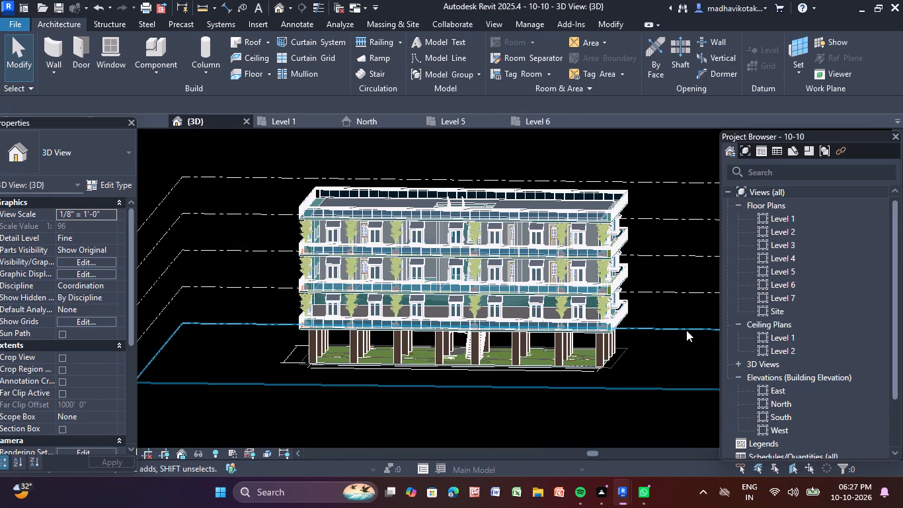
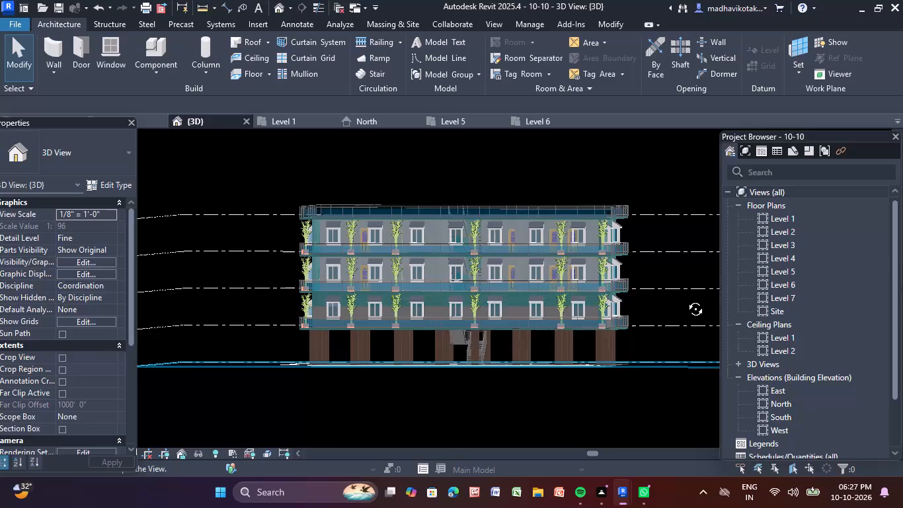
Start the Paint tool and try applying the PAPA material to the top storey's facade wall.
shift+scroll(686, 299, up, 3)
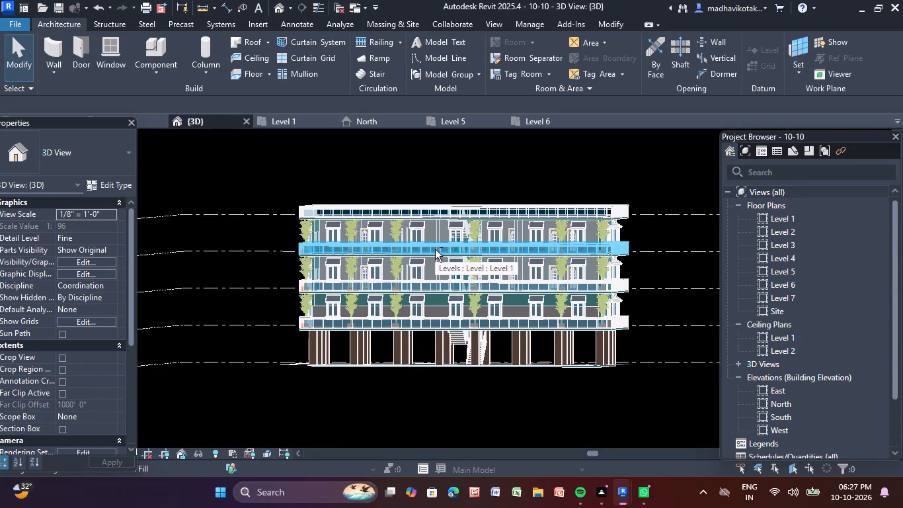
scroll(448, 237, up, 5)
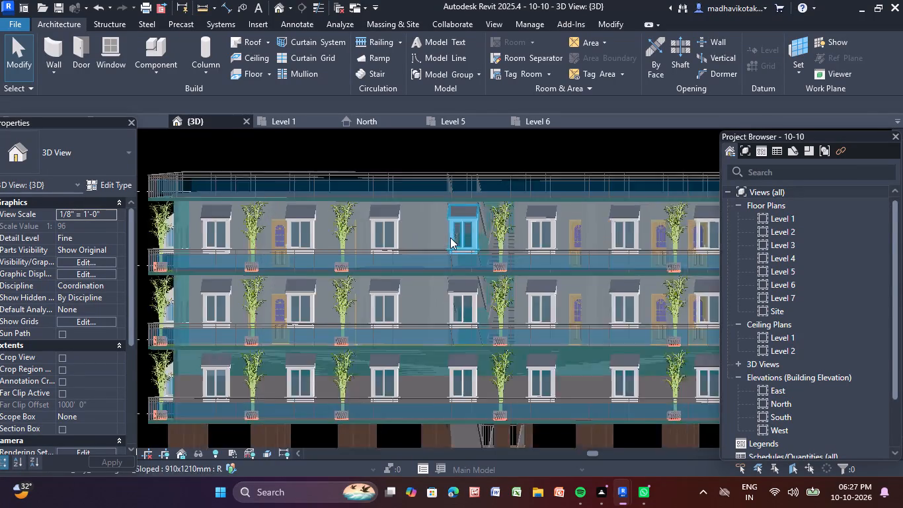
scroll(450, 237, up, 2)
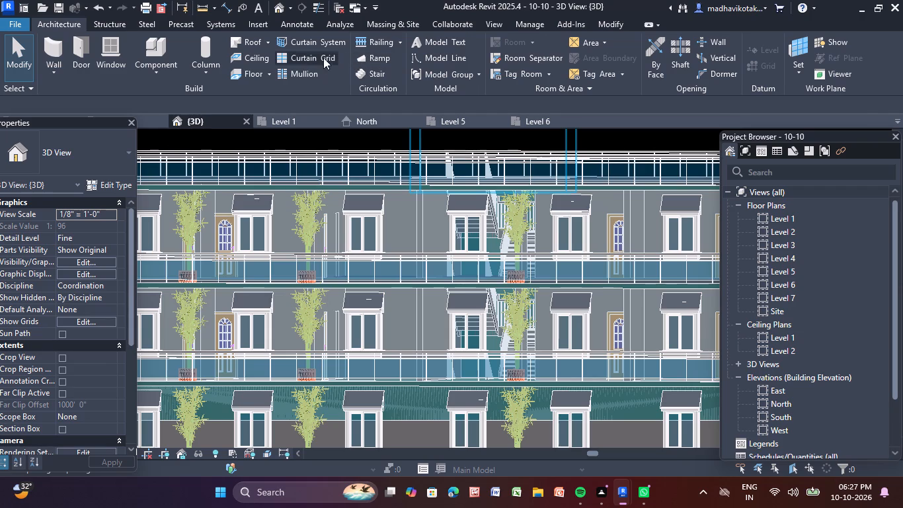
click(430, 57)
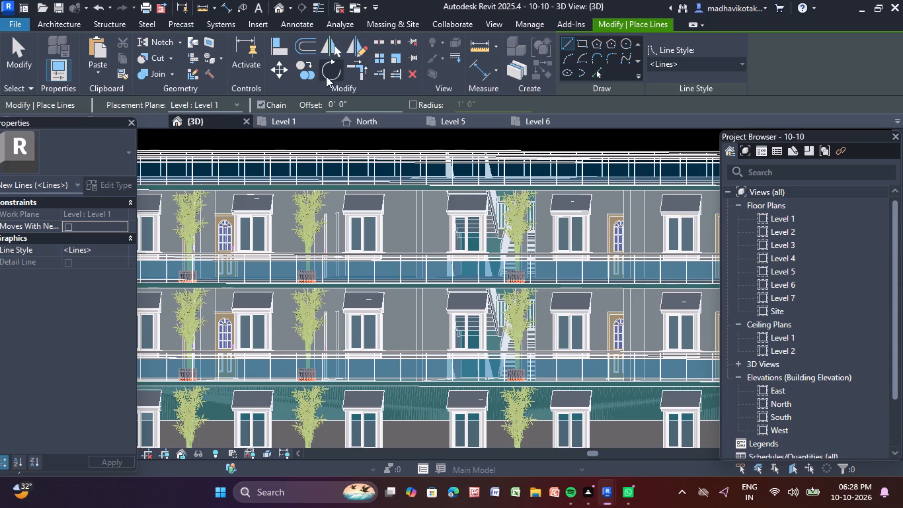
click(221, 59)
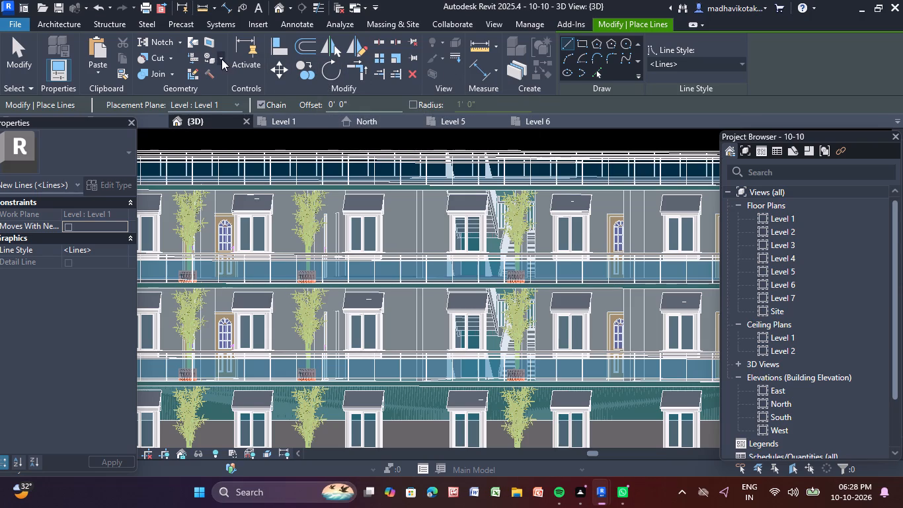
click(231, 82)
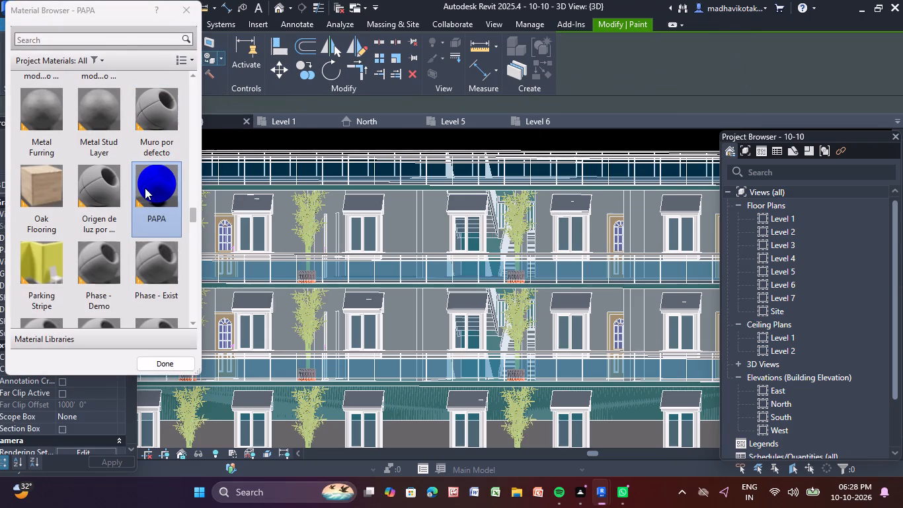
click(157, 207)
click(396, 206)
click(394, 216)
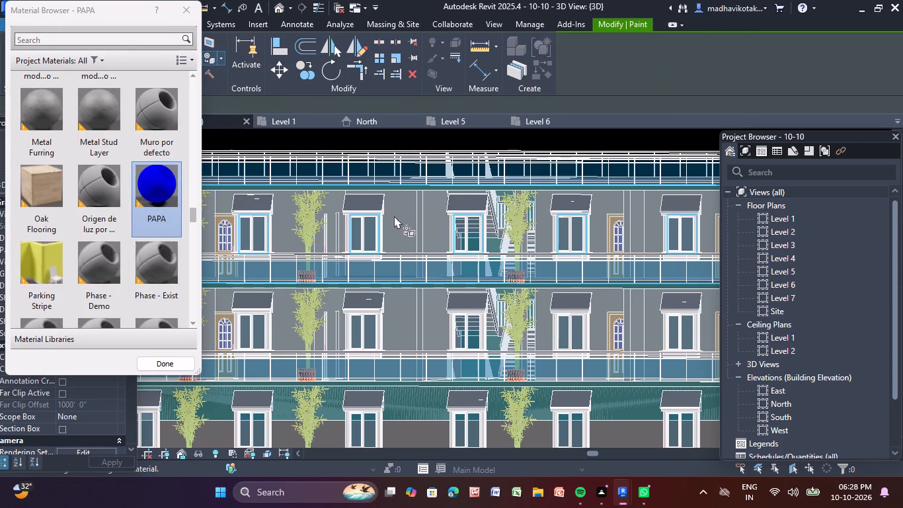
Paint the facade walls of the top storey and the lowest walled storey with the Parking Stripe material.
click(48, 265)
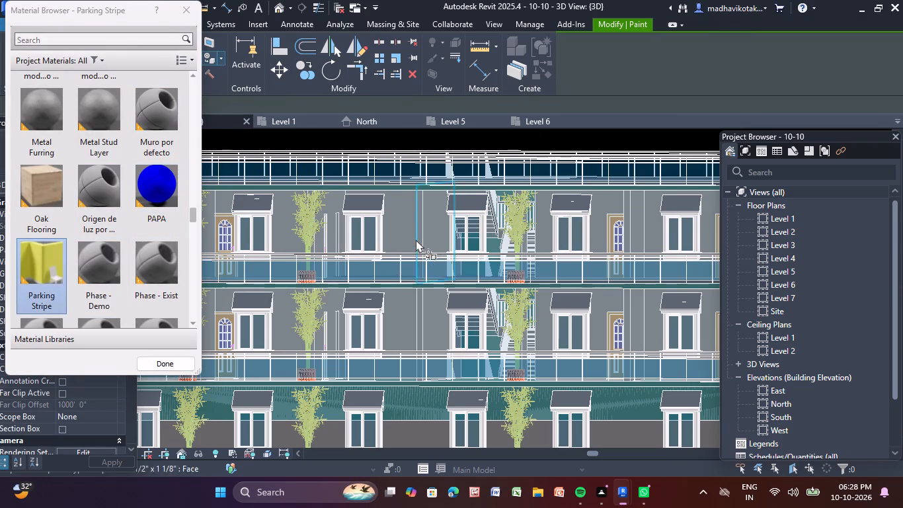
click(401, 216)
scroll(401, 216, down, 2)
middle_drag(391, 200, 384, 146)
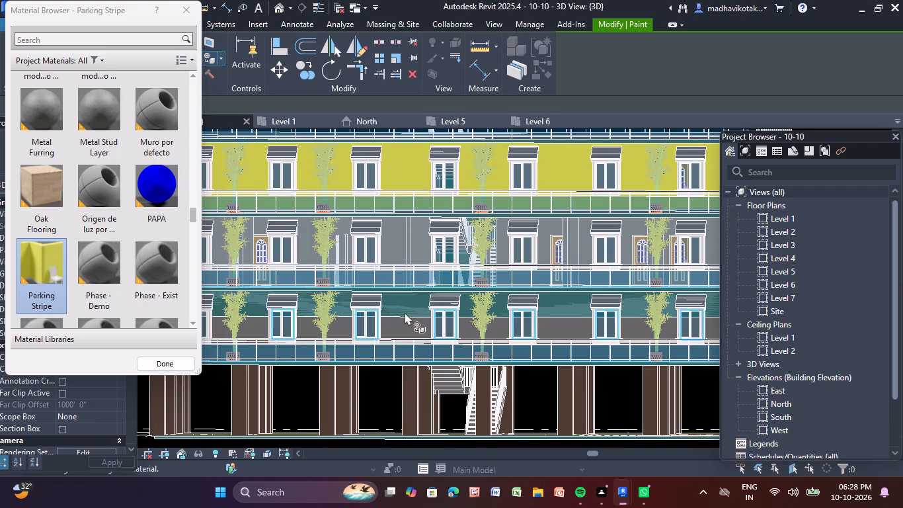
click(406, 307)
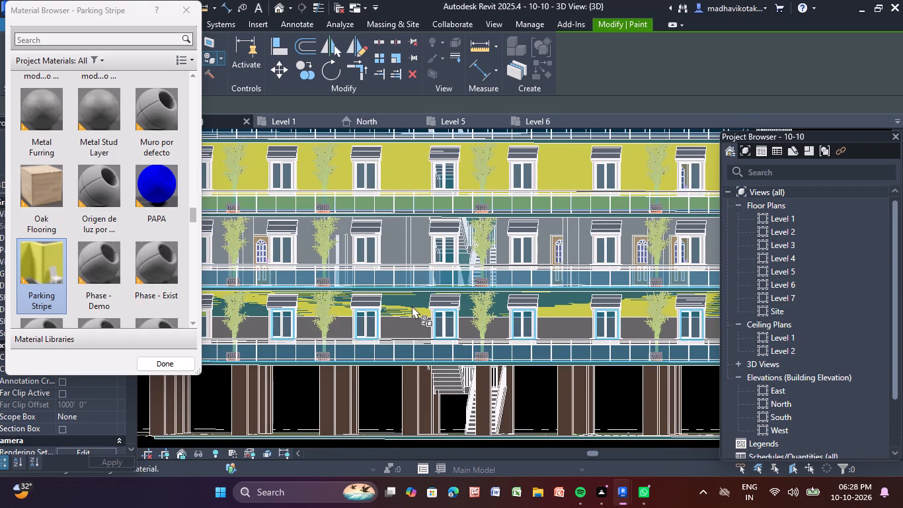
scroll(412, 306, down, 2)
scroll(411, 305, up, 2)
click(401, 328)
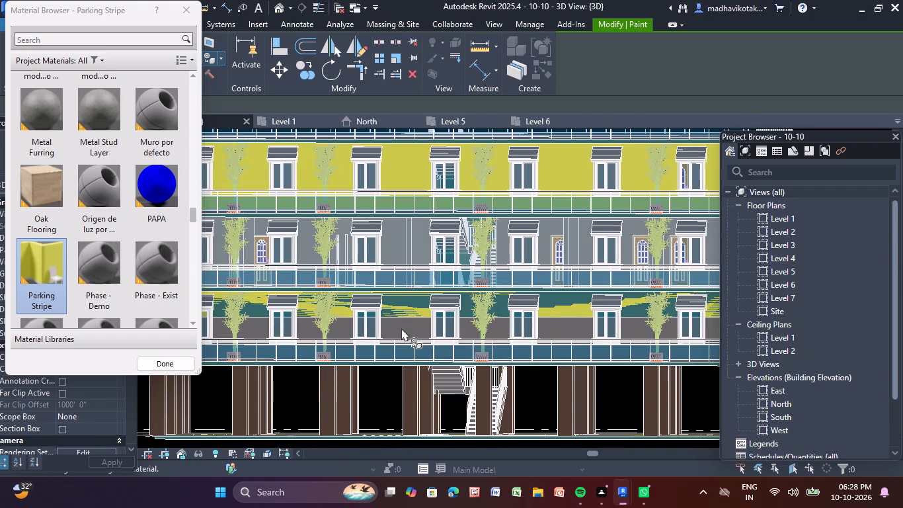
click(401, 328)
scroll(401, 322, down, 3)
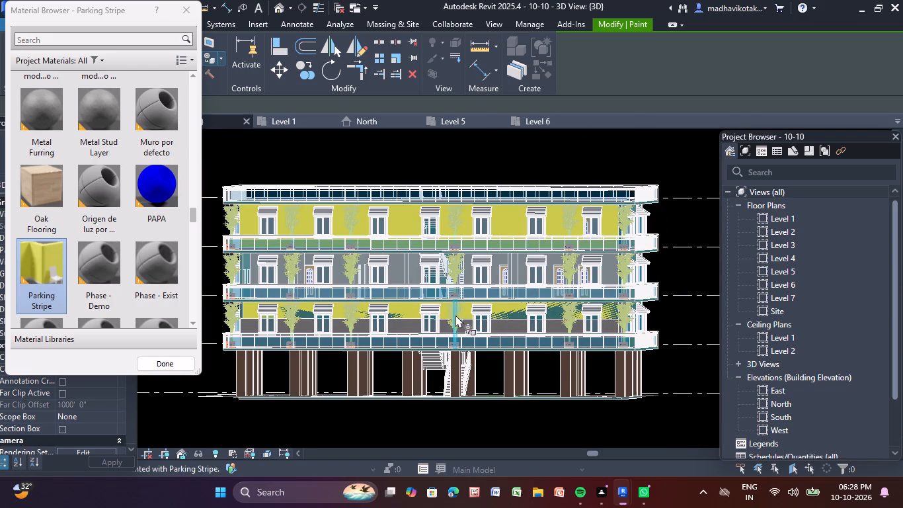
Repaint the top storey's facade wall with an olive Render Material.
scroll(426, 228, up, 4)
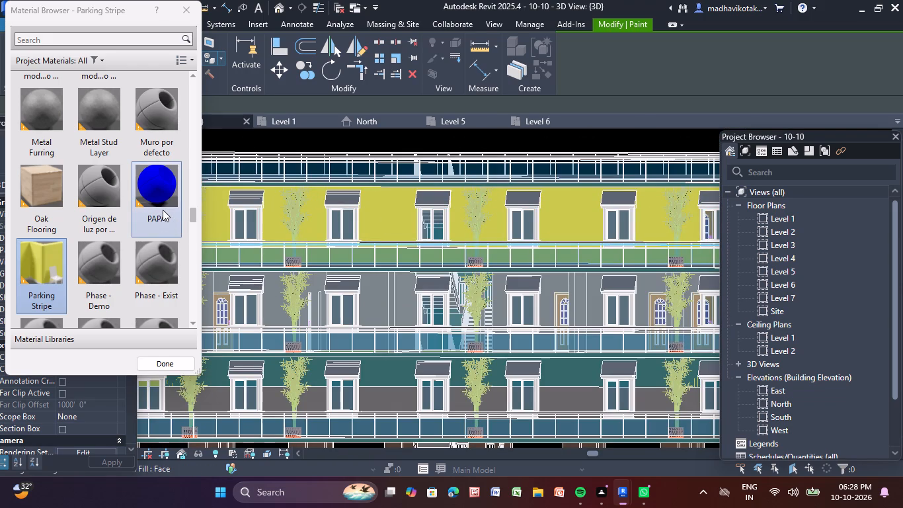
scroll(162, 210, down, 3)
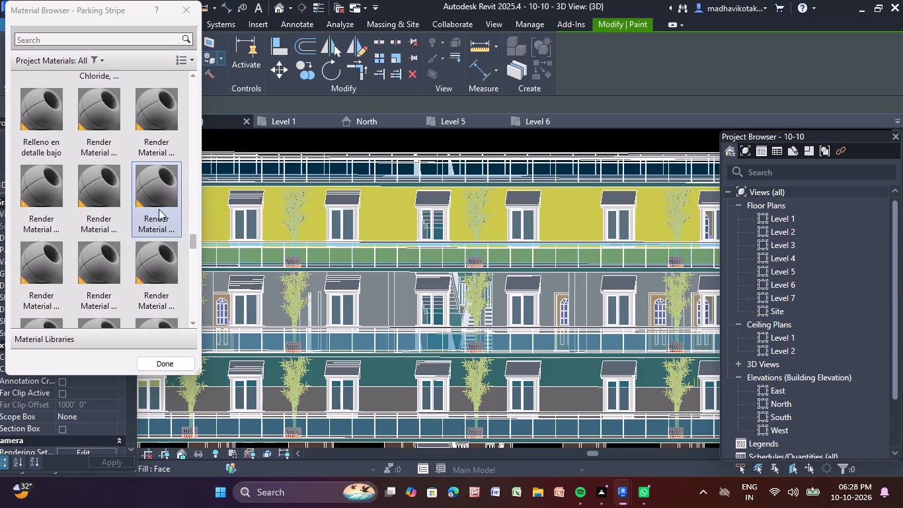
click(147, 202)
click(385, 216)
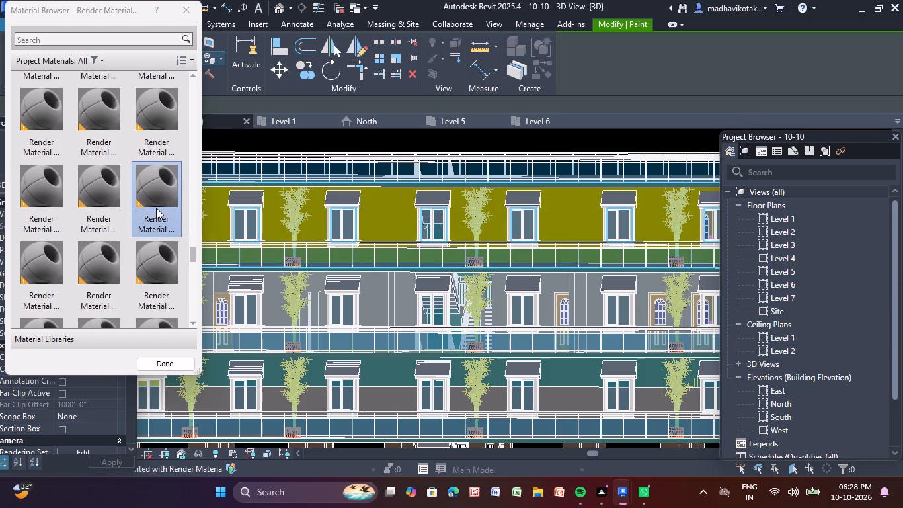
Paint the facade walls of all three walled storeys with a grey Render Material, and exit the Paint tool.
click(99, 193)
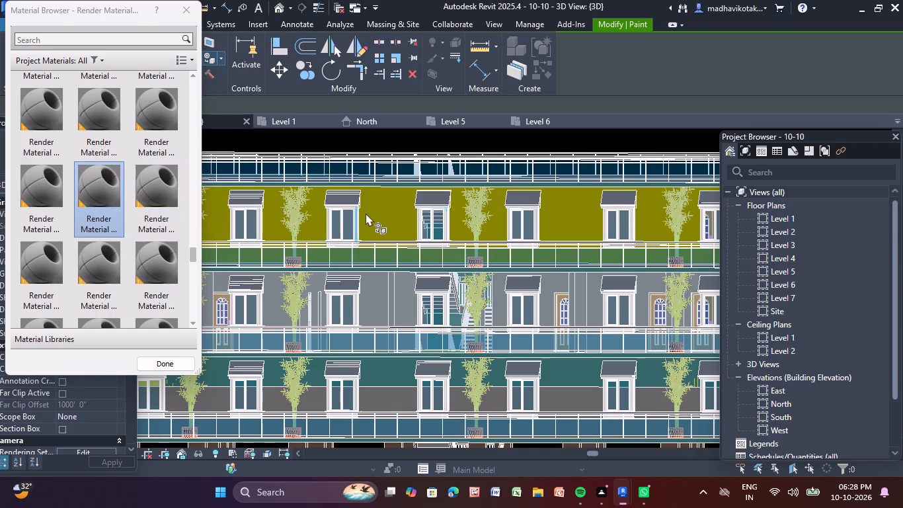
click(375, 210)
click(376, 285)
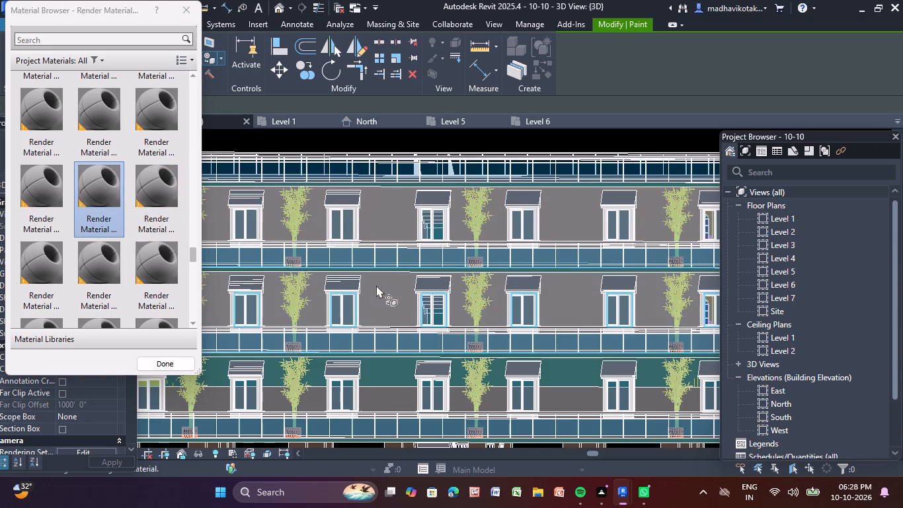
click(381, 372)
click(383, 368)
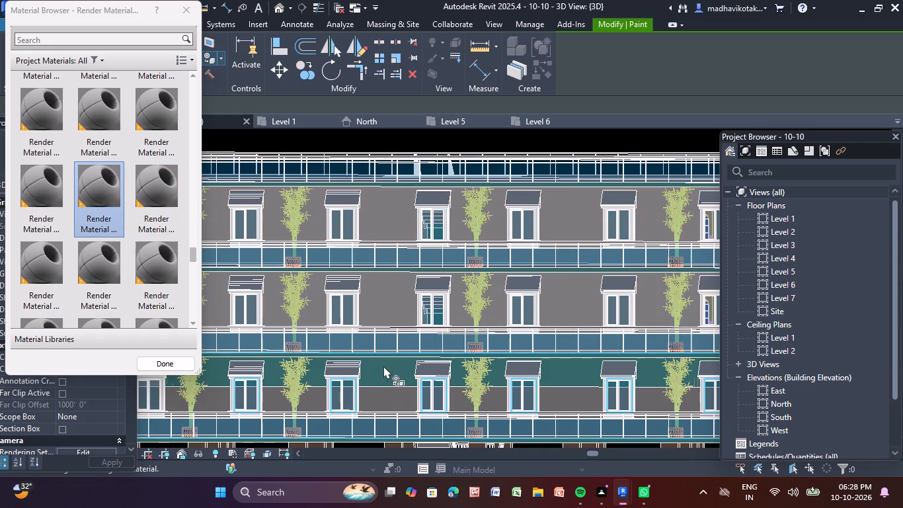
middle_drag(383, 365, 401, 267)
scroll(398, 287, up, 3)
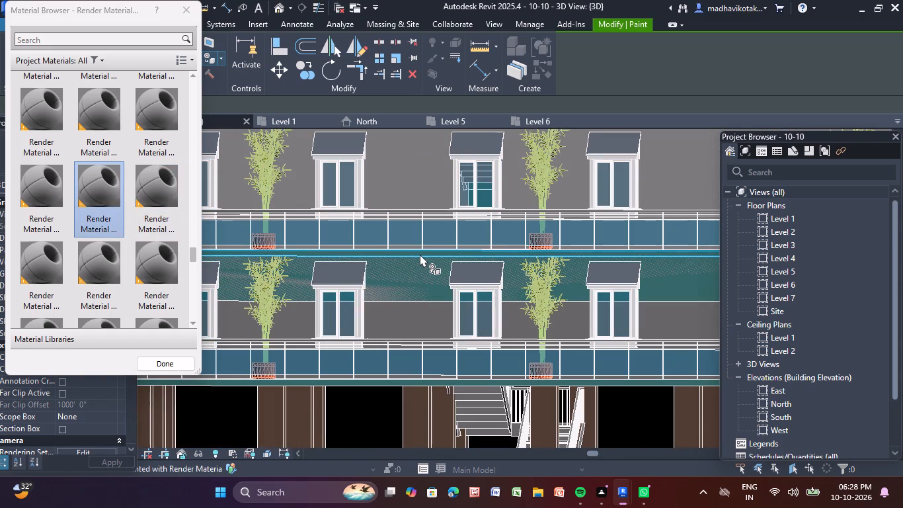
click(420, 254)
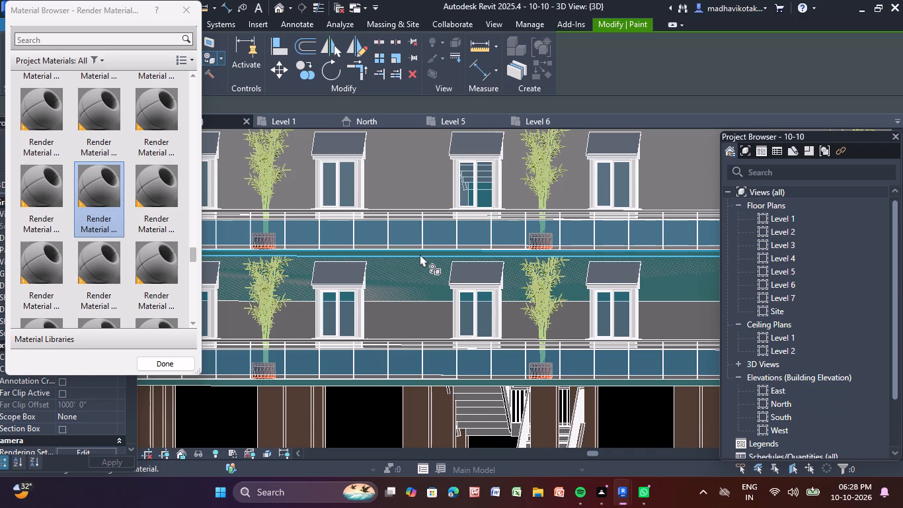
key(Delete)
key(Escape)
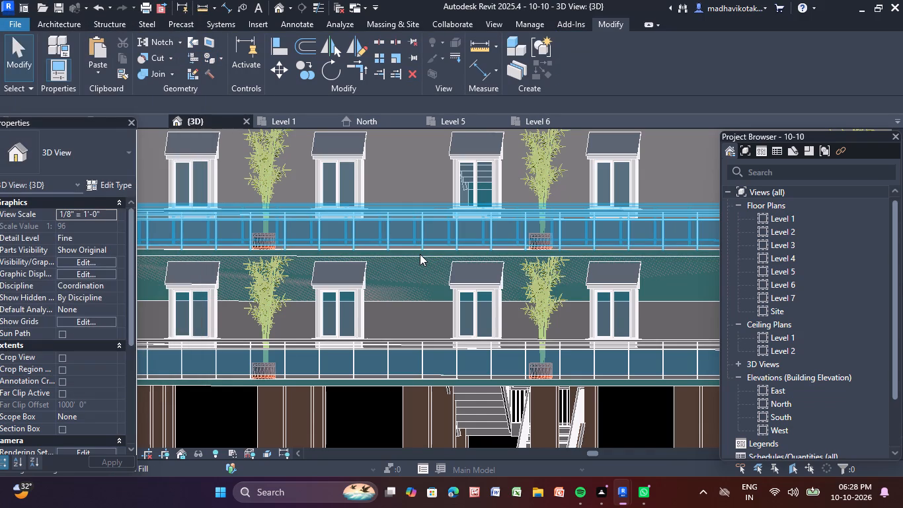
Examine the layer structure and material of the lowest walled storey's 9" w basic wall type.
click(414, 263)
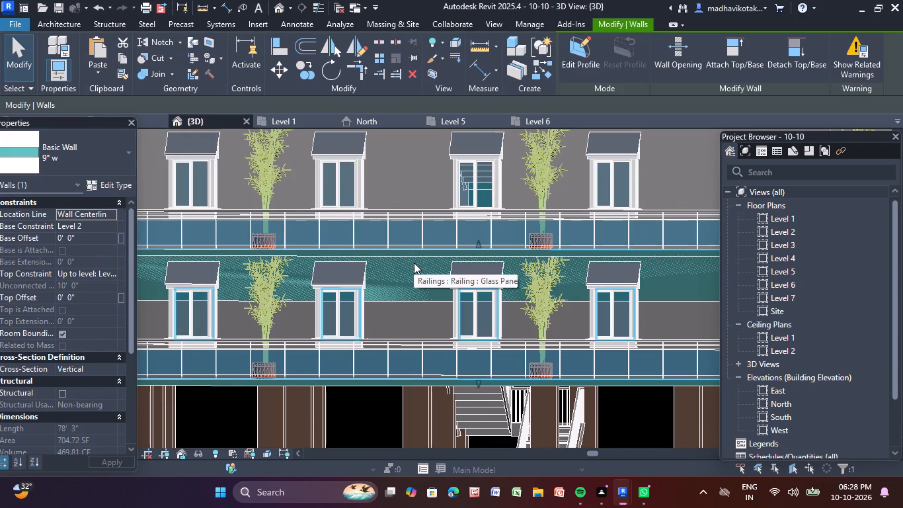
click(104, 183)
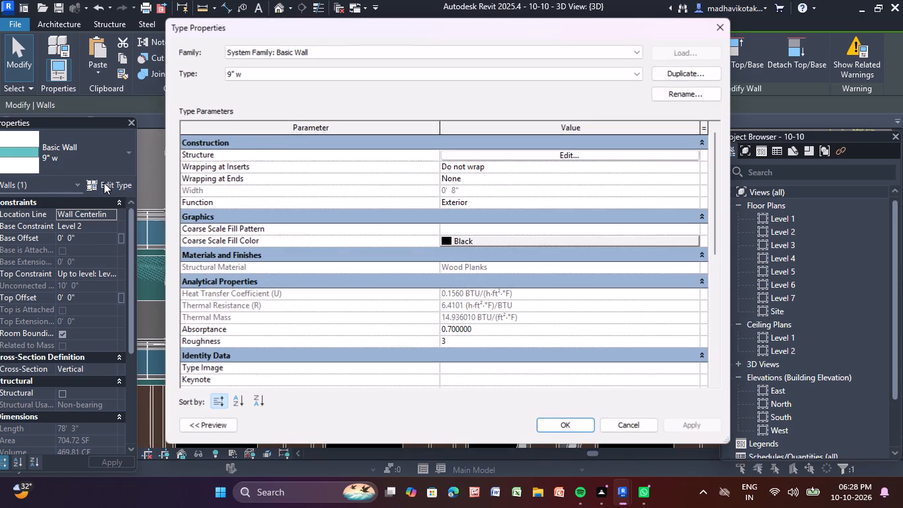
click(561, 155)
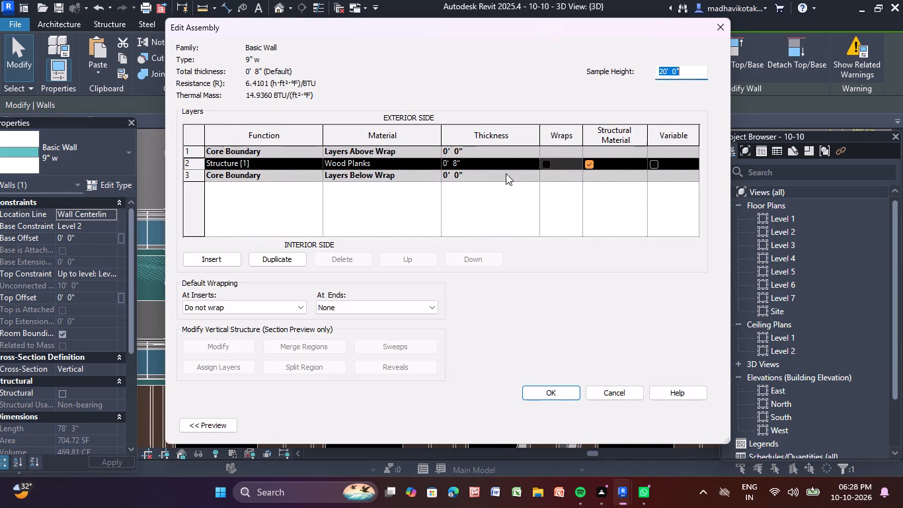
click(420, 161)
click(432, 165)
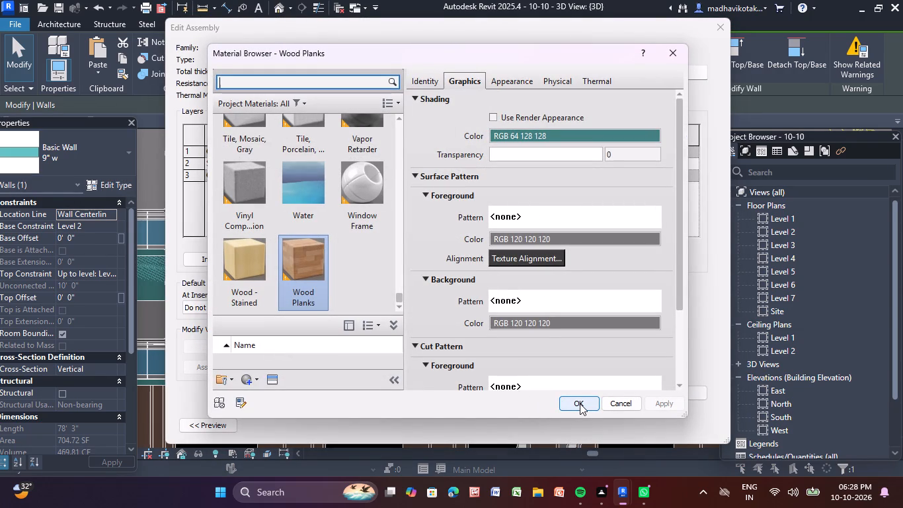
click(621, 401)
click(564, 393)
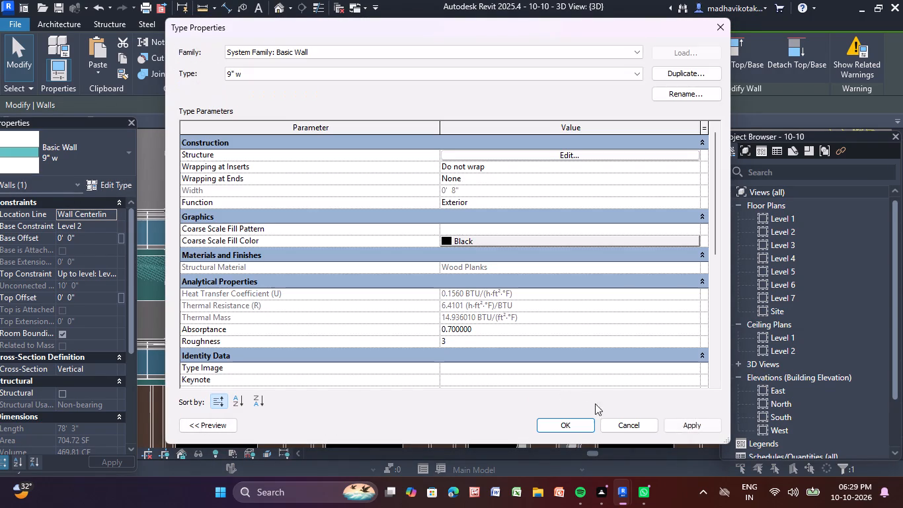
click(695, 421)
click(575, 426)
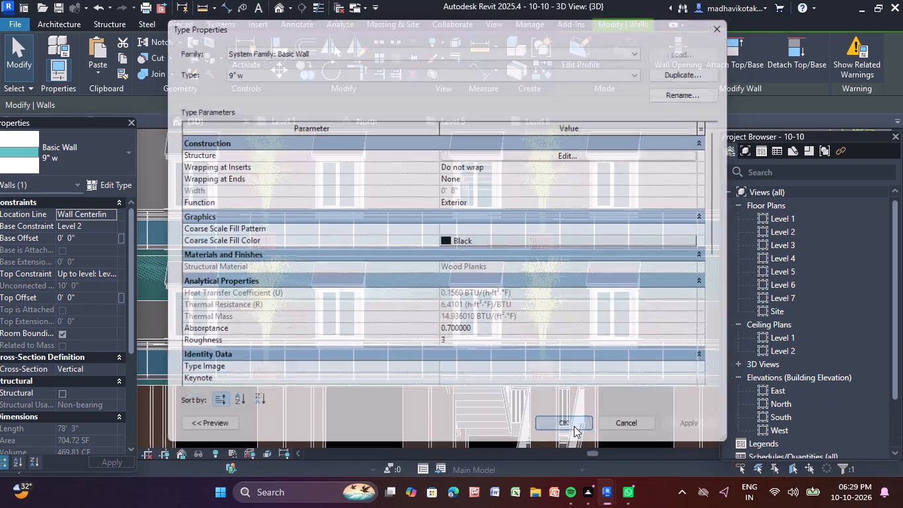
click(524, 319)
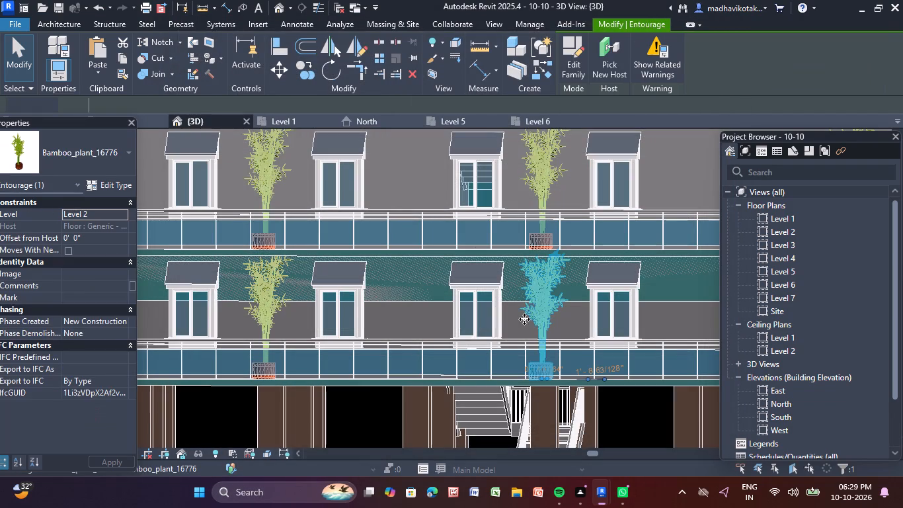
key(Escape)
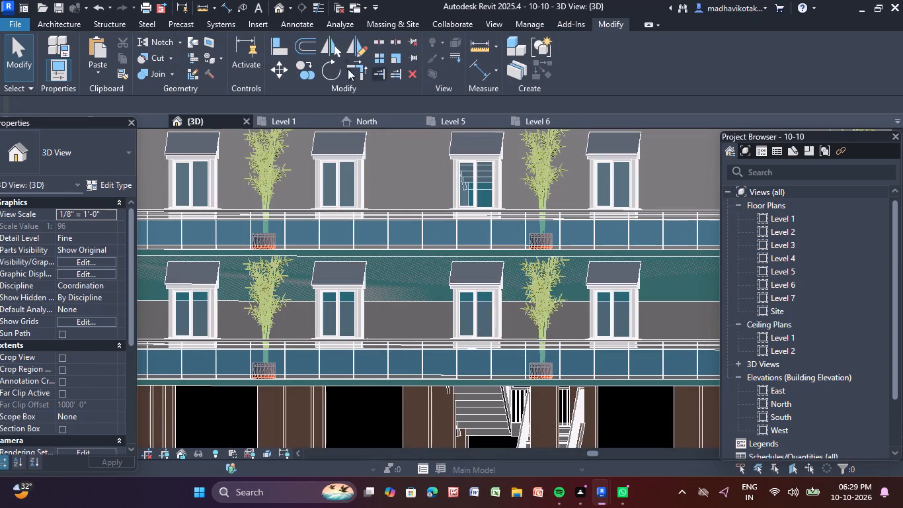
Remove the paint from the upper band of the Level 2 facade wall, using Remove Paint.
click(65, 24)
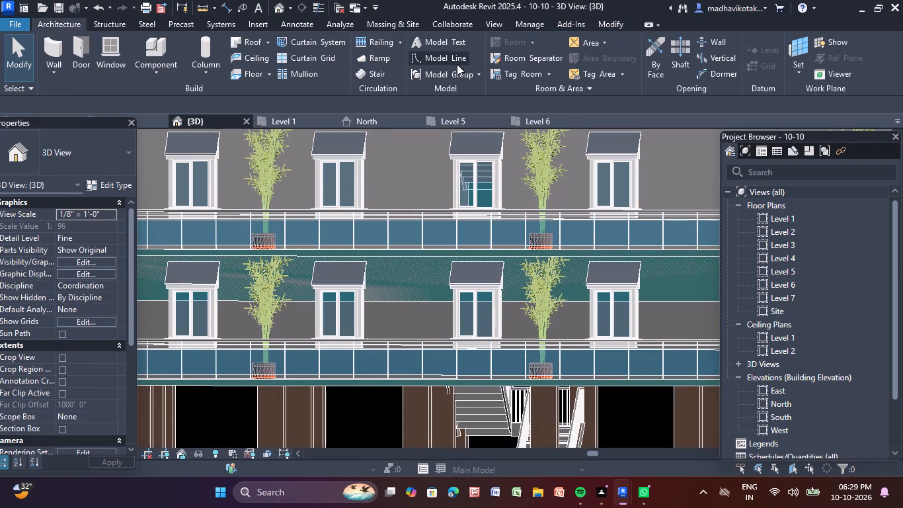
click(457, 64)
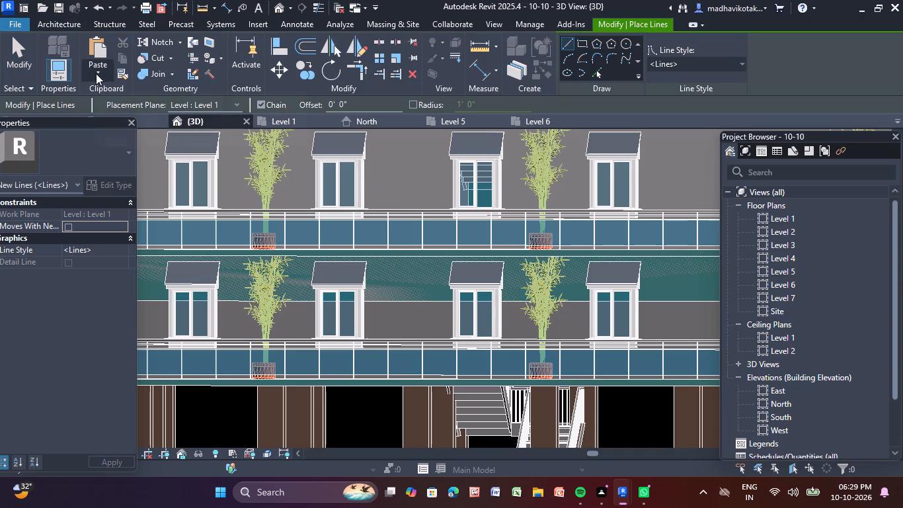
click(219, 59)
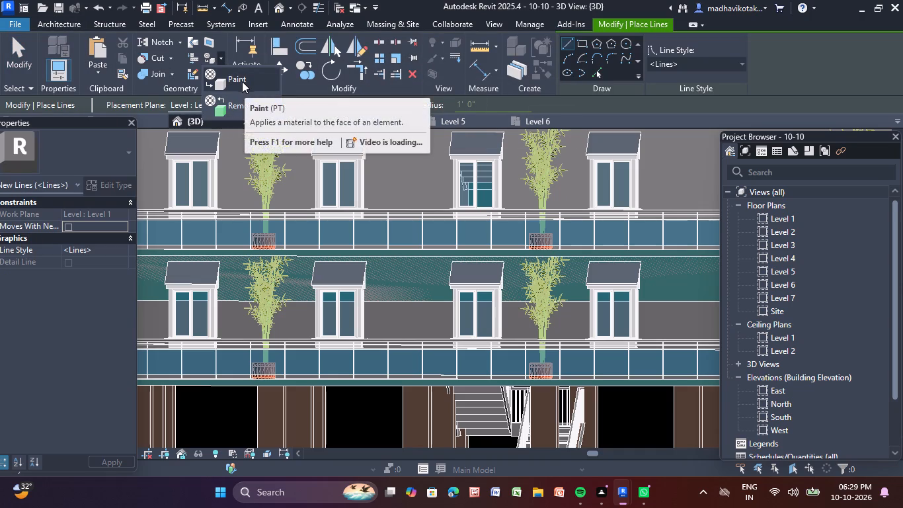
click(233, 108)
click(413, 281)
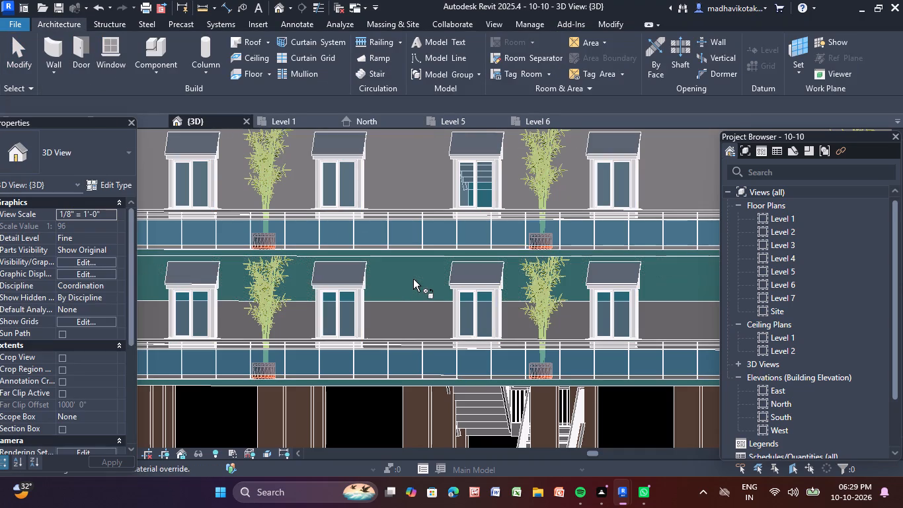
click(415, 273)
scroll(418, 262, up, 4)
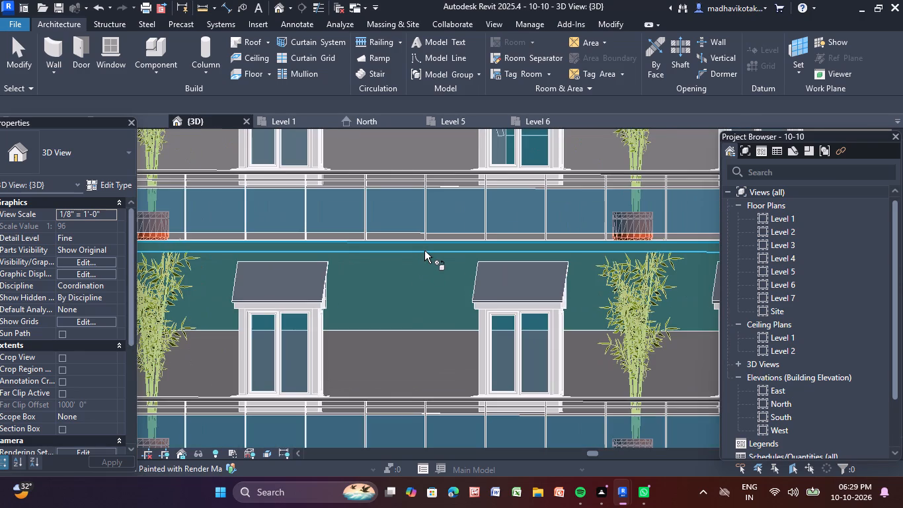
click(424, 328)
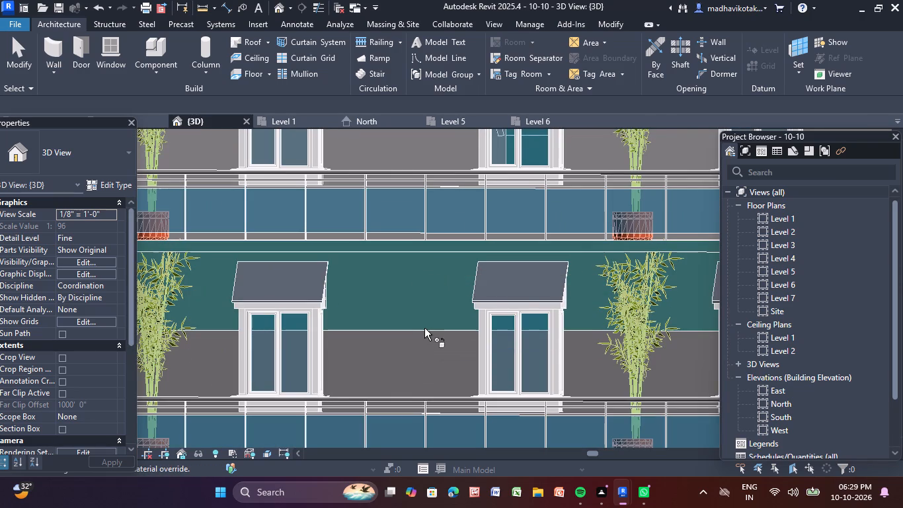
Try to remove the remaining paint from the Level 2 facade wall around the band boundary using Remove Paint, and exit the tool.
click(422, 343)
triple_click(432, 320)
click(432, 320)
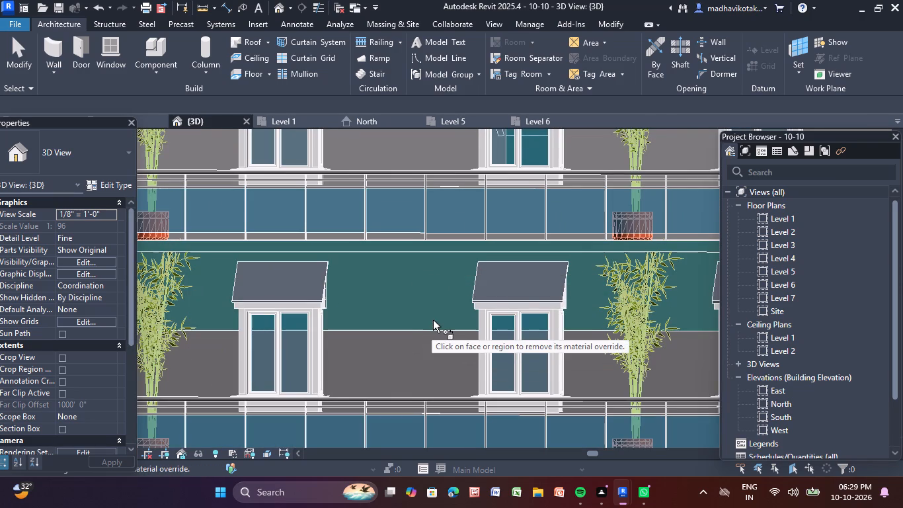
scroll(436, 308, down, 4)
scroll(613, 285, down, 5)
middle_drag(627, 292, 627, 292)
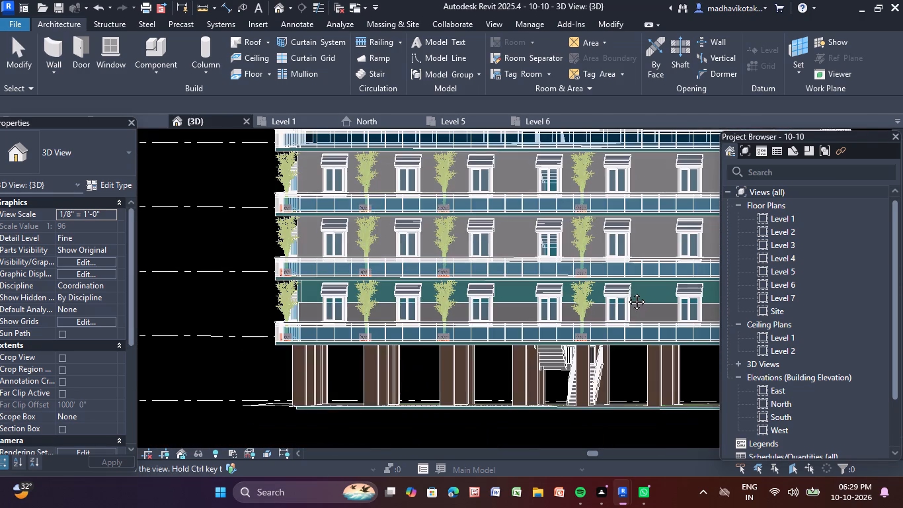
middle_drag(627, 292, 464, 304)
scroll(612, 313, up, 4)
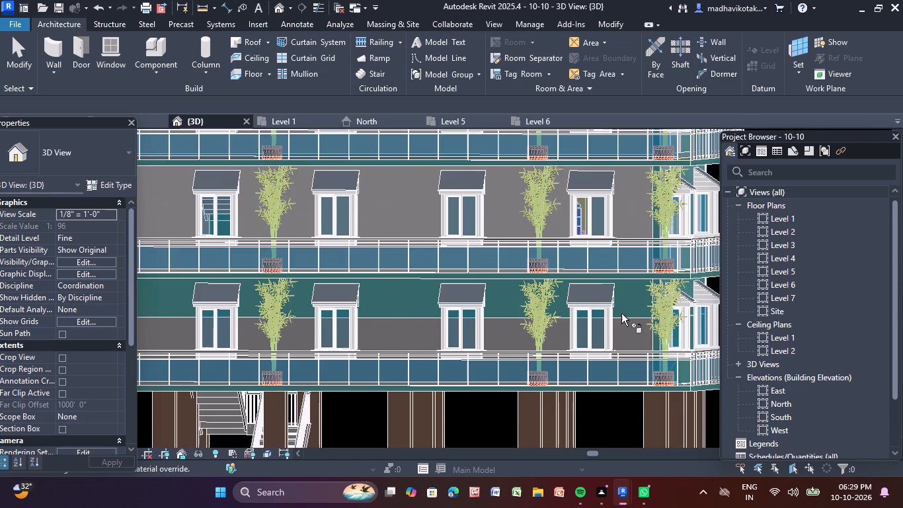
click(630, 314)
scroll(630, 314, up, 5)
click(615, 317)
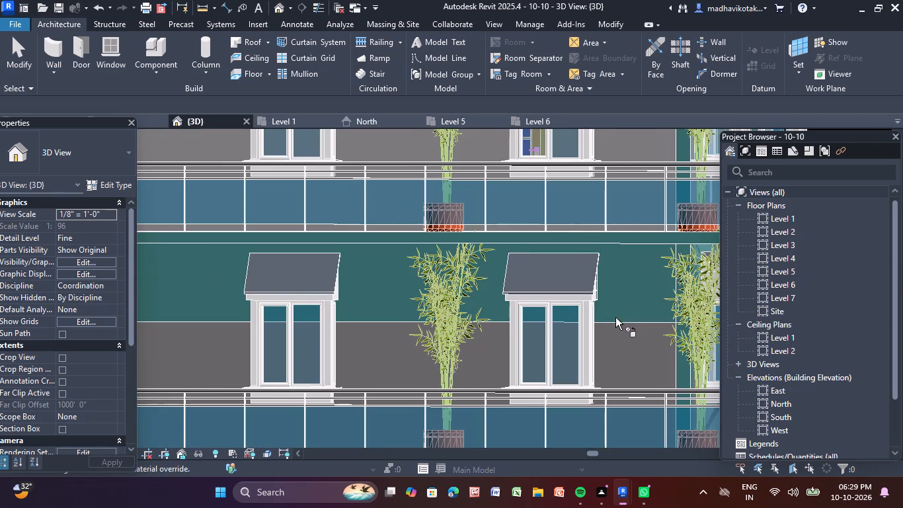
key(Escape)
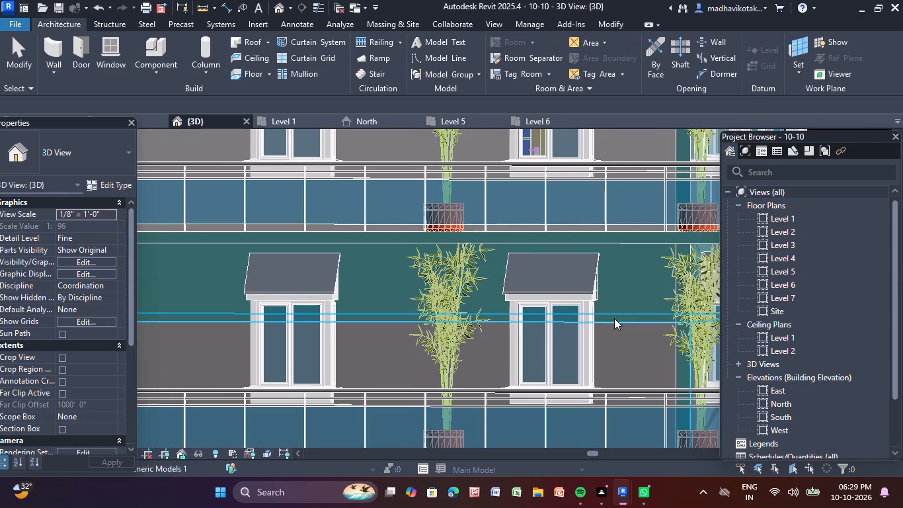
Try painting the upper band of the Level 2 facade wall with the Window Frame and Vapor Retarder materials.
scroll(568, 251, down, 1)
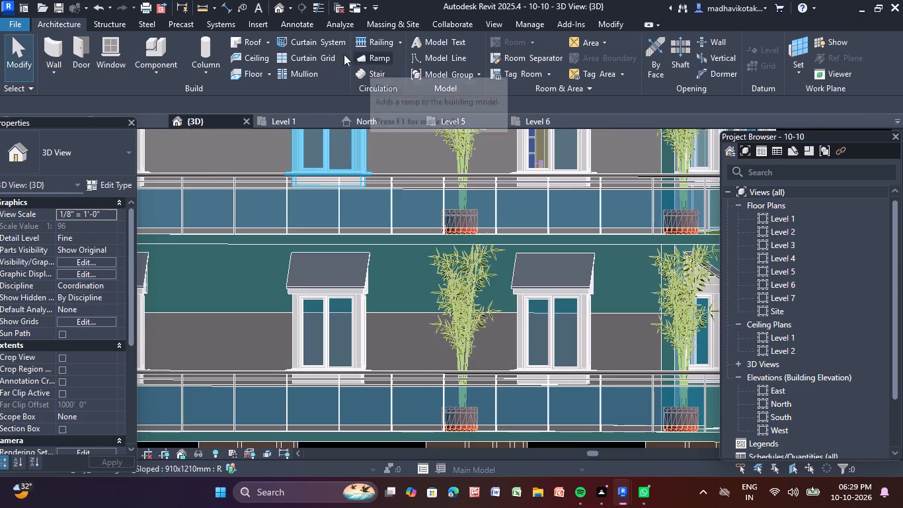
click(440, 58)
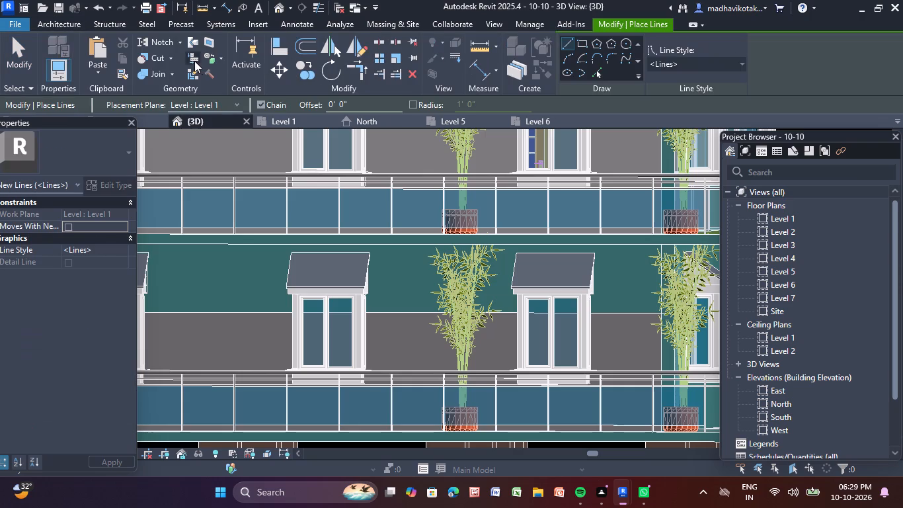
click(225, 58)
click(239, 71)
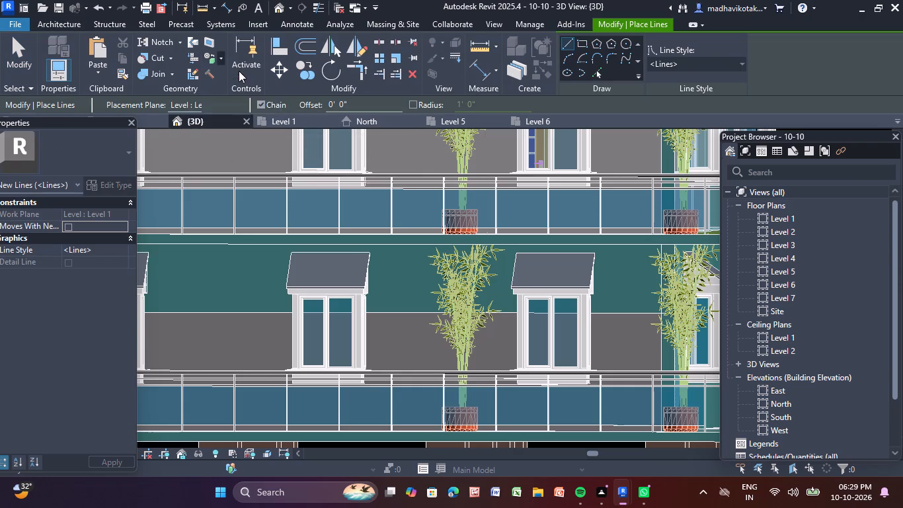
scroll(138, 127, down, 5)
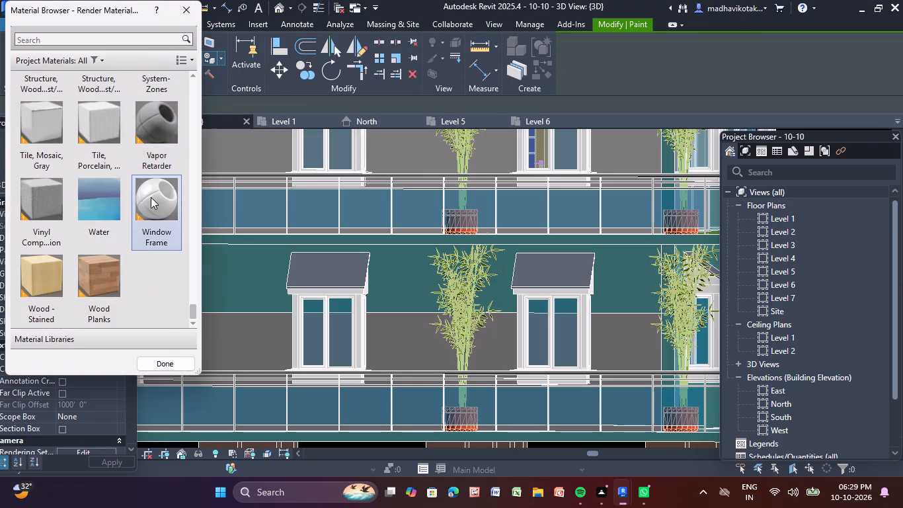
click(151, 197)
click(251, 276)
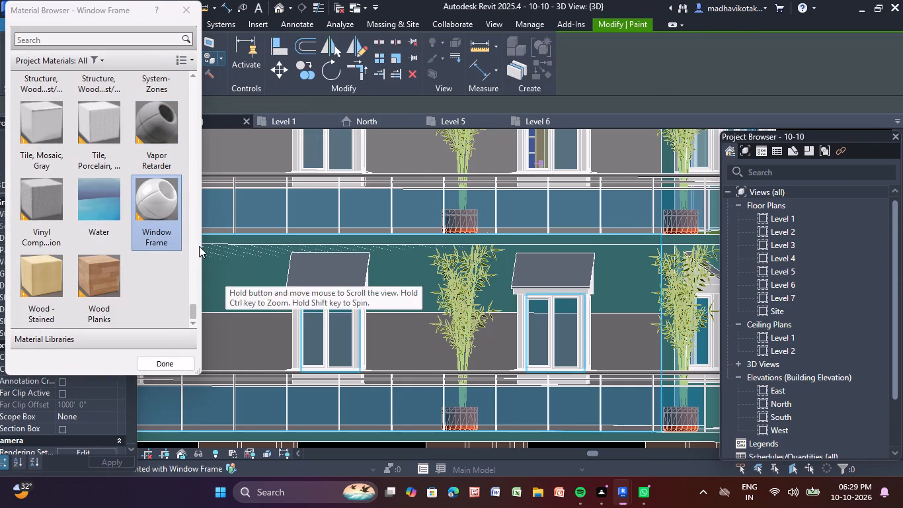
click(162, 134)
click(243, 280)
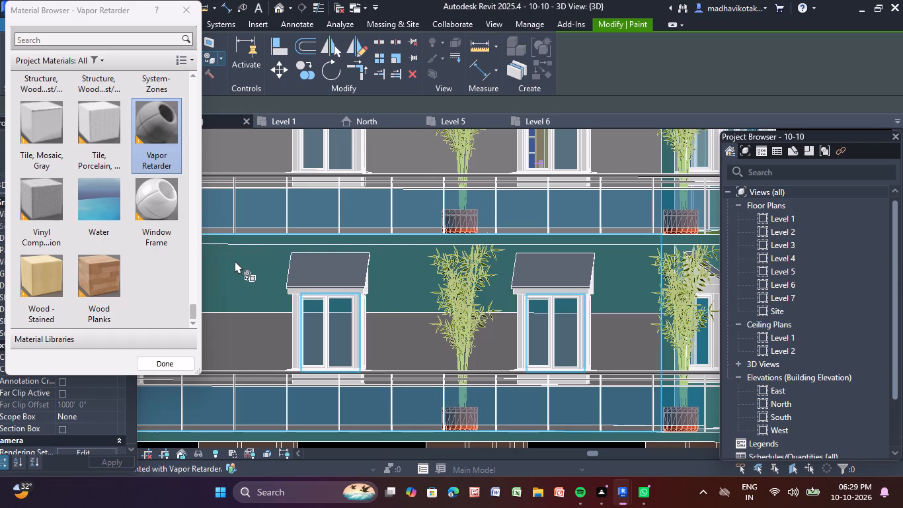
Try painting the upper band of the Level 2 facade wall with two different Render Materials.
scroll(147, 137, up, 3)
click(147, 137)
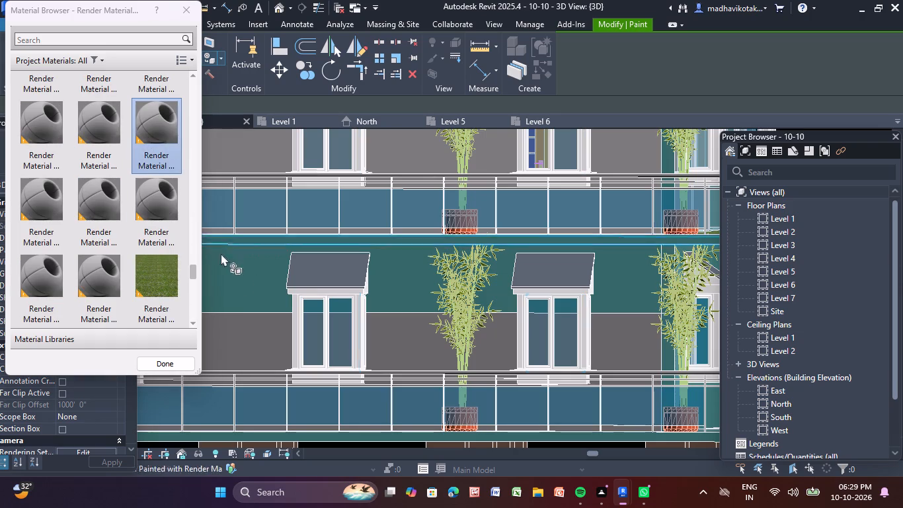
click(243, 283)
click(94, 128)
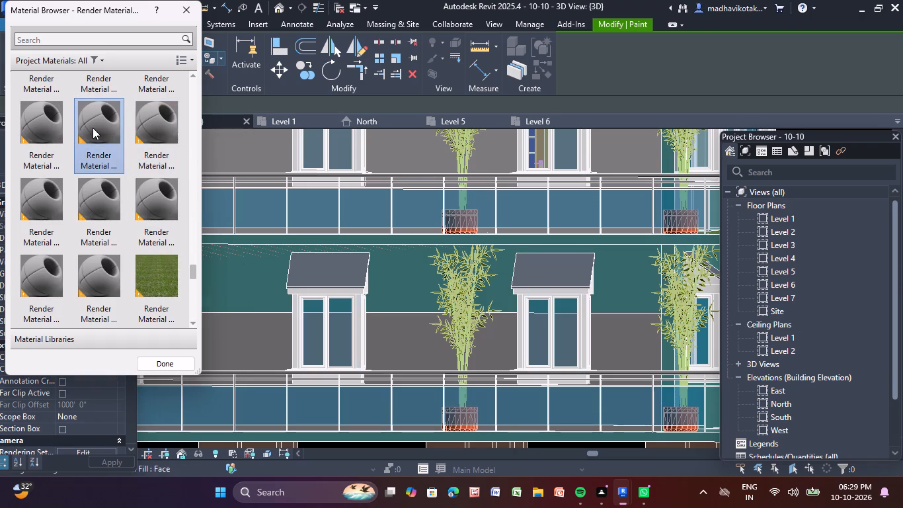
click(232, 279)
Apply the PAPA material to the Level 2 facade wall, on both its upper band and its grey lower band.
scroll(147, 179, up, 4)
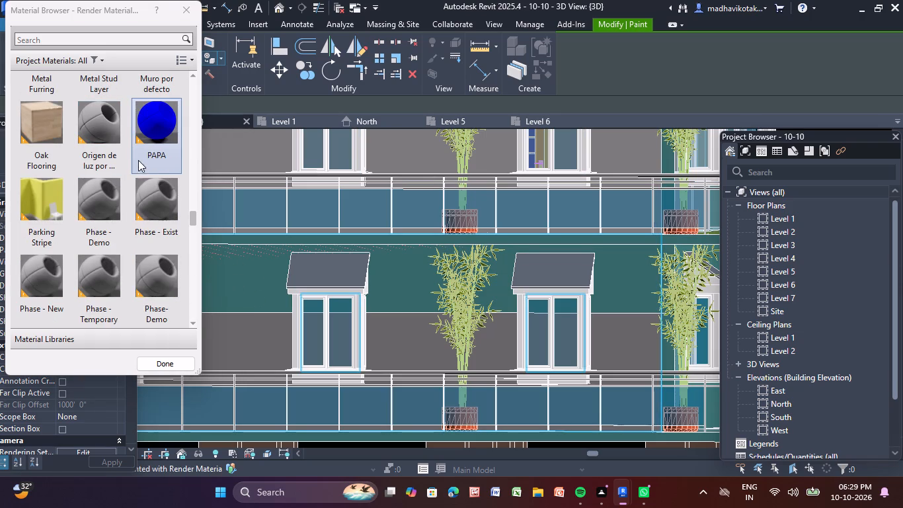
click(151, 142)
click(233, 280)
click(233, 280)
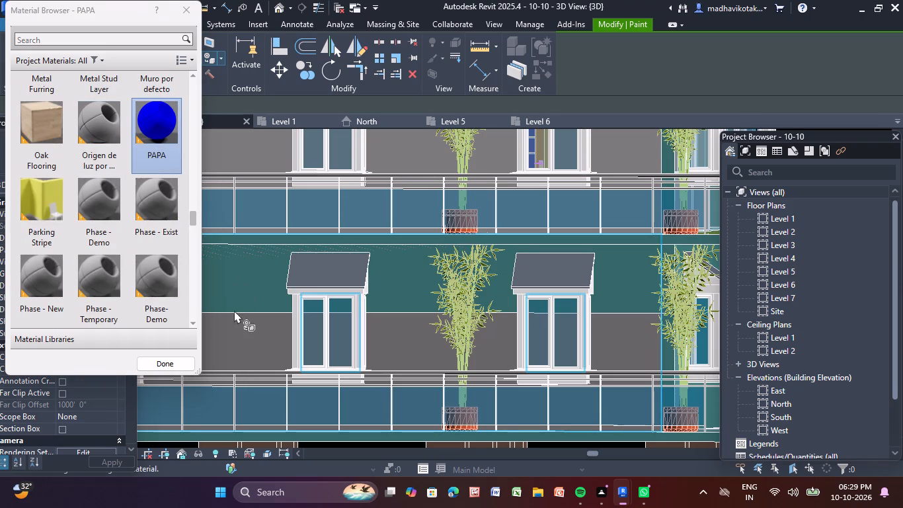
double_click(237, 324)
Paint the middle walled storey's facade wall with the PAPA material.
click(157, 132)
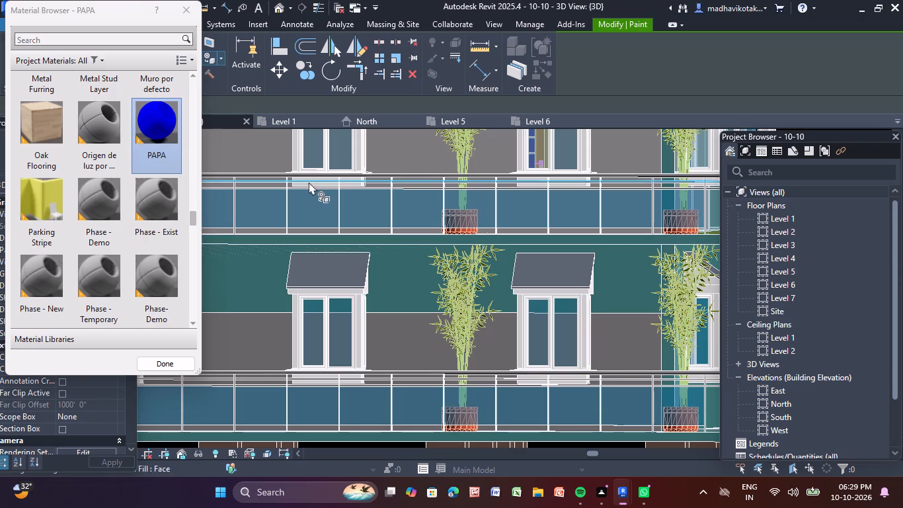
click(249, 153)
Paint the middle walled storey's facade wall with the Phase - Demo material.
middle_drag(249, 153, 271, 304)
click(111, 201)
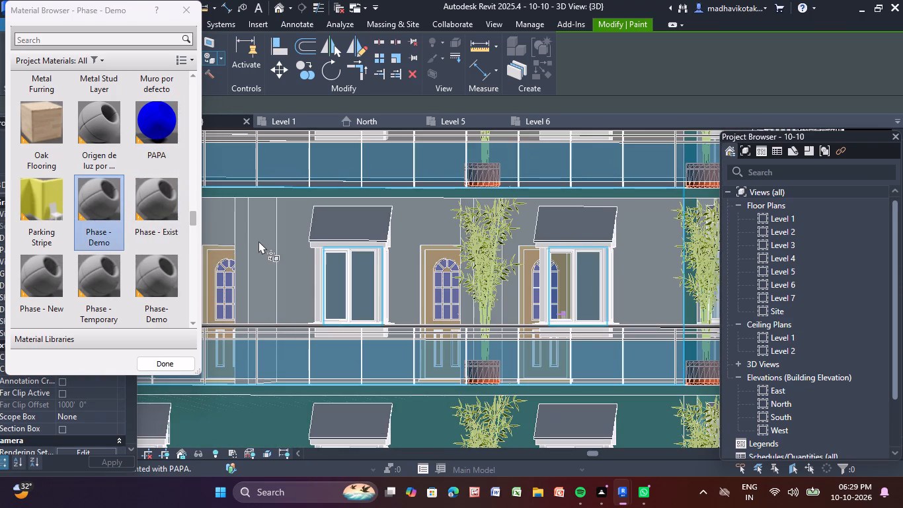
click(258, 241)
Examine the facade across all storeys and browse the project materials for a finish for the top storey's wall.
scroll(258, 241, down, 3)
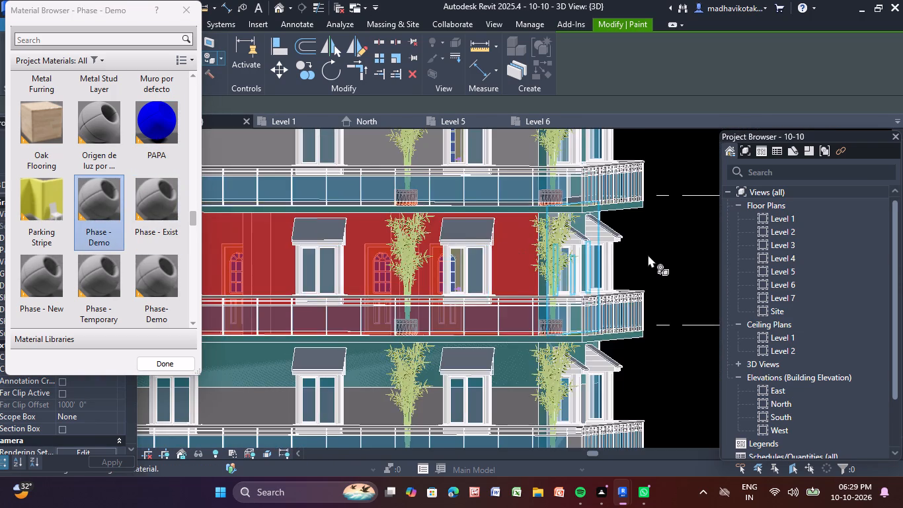
scroll(648, 255, down, 2)
middle_drag(647, 261, 650, 263)
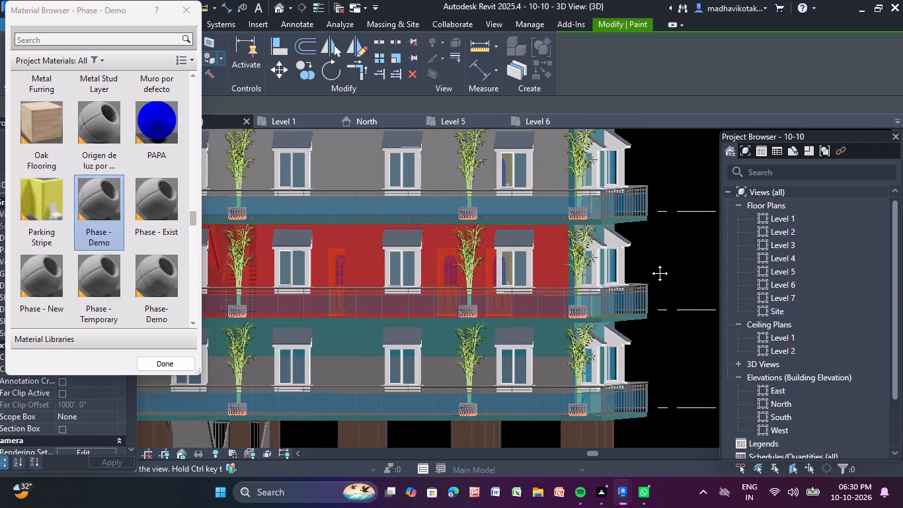
middle_drag(650, 263, 666, 264)
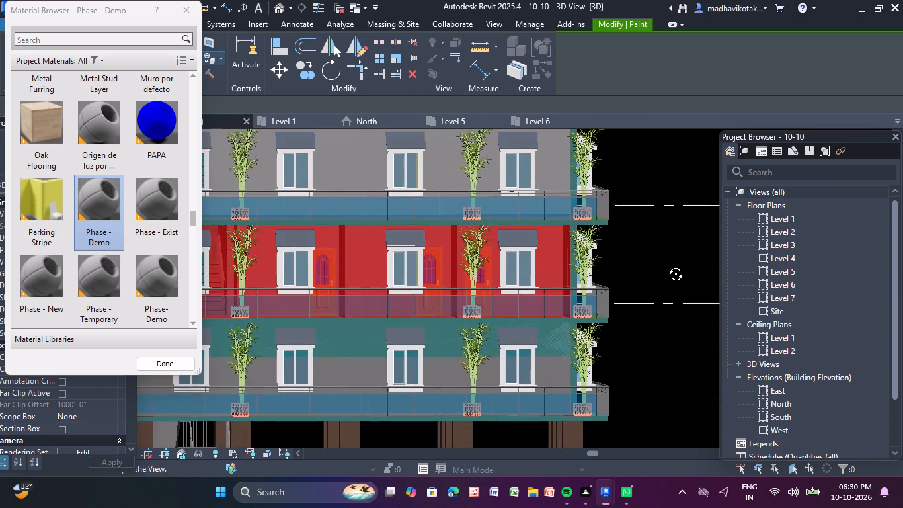
middle_drag(666, 264, 664, 257)
scroll(664, 257, down, 3)
middle_drag(664, 257, 669, 309)
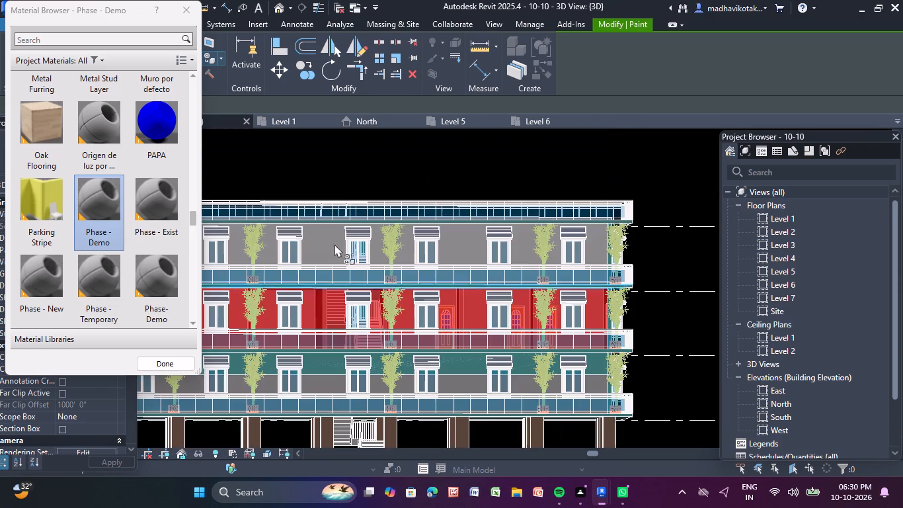
scroll(110, 132, down, 5)
scroll(108, 138, up, 6)
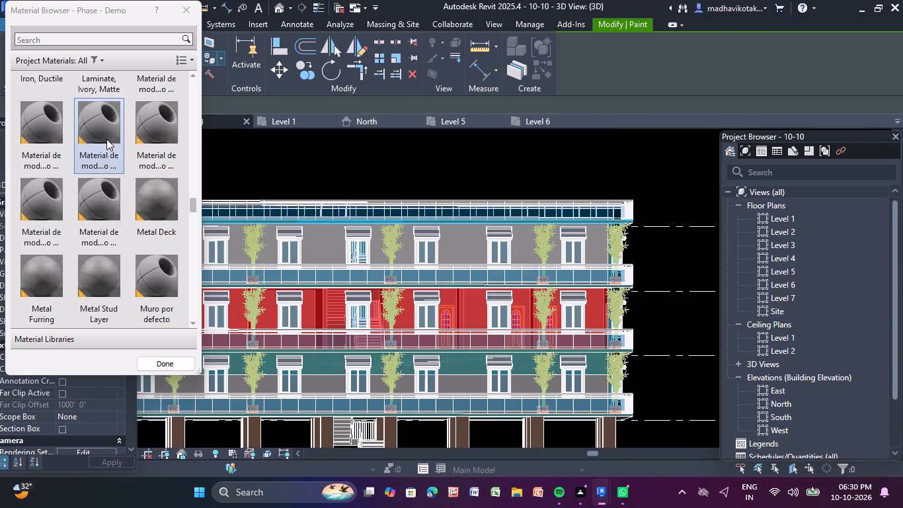
scroll(101, 144, down, 13)
scroll(101, 144, up, 5)
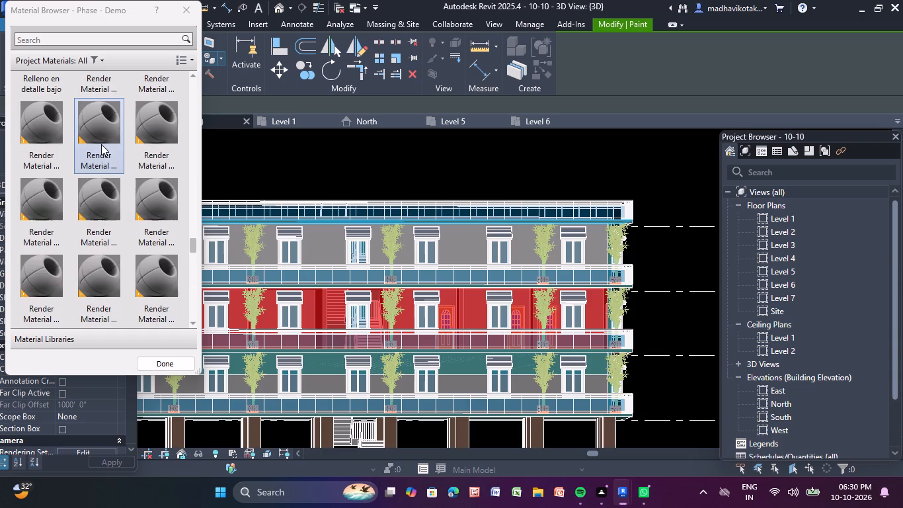
scroll(101, 144, up, 2)
click(155, 120)
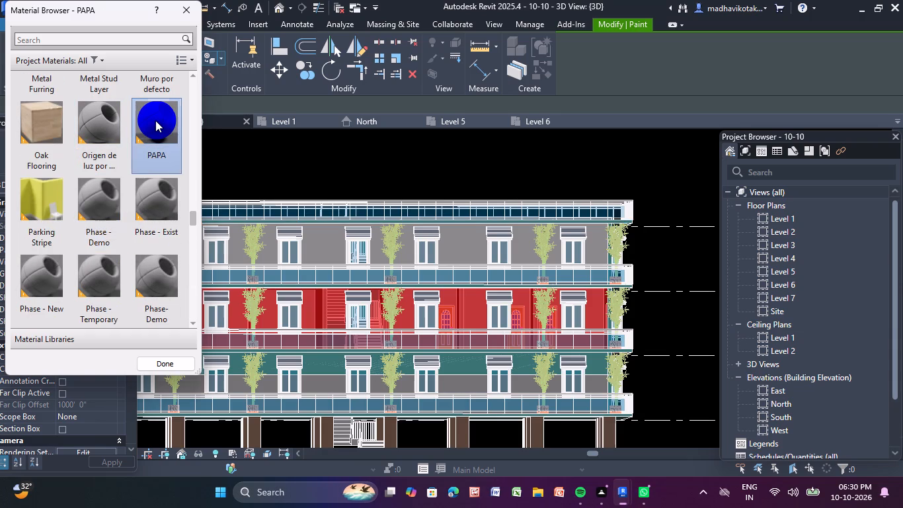
scroll(59, 140, down, 4)
scroll(59, 140, up, 4)
scroll(59, 140, down, 4)
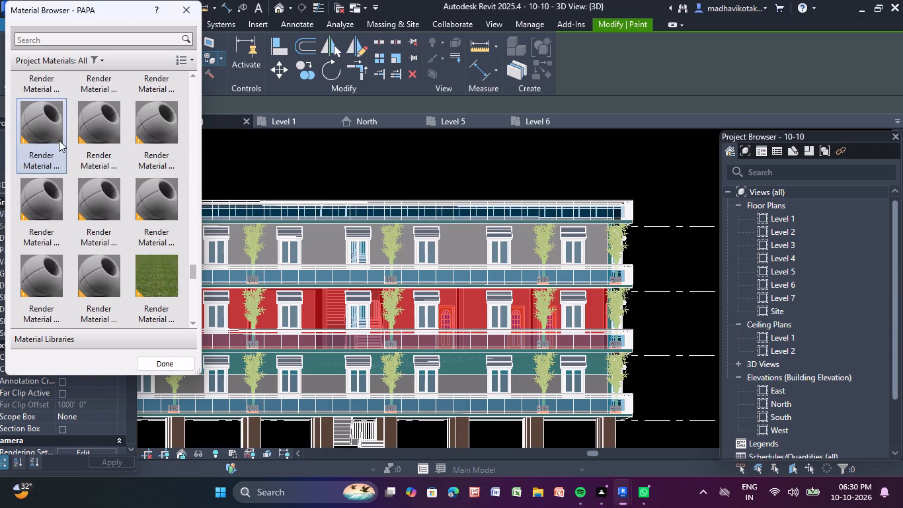
scroll(59, 140, up, 4)
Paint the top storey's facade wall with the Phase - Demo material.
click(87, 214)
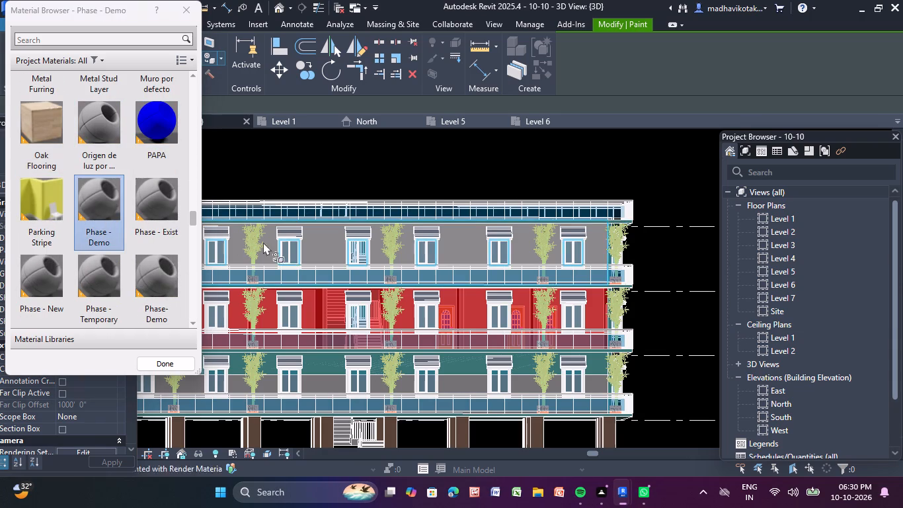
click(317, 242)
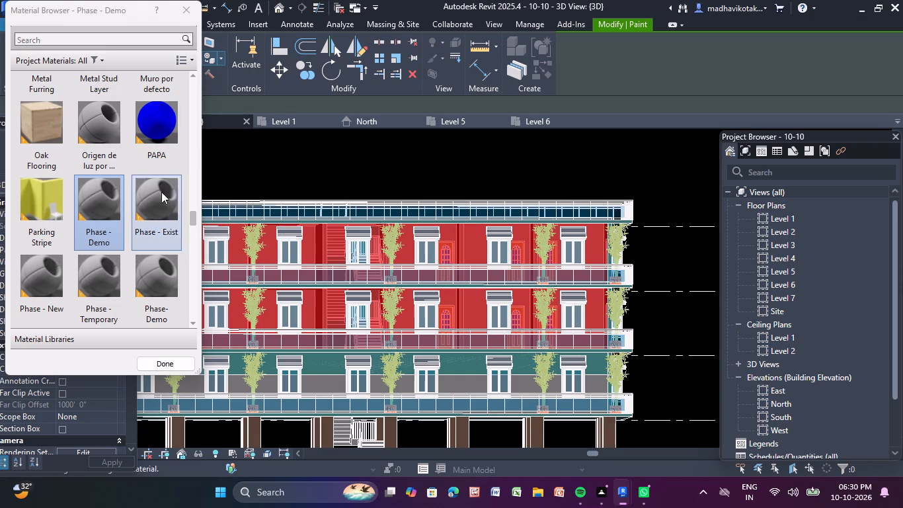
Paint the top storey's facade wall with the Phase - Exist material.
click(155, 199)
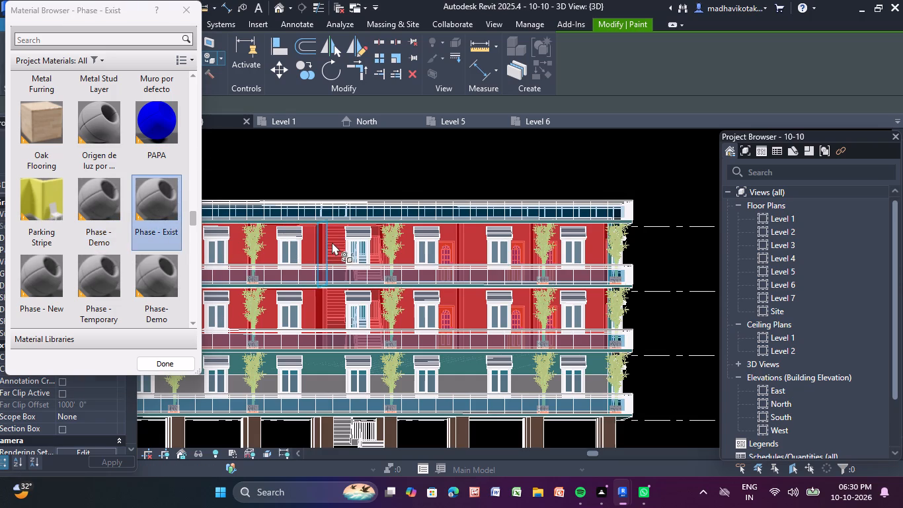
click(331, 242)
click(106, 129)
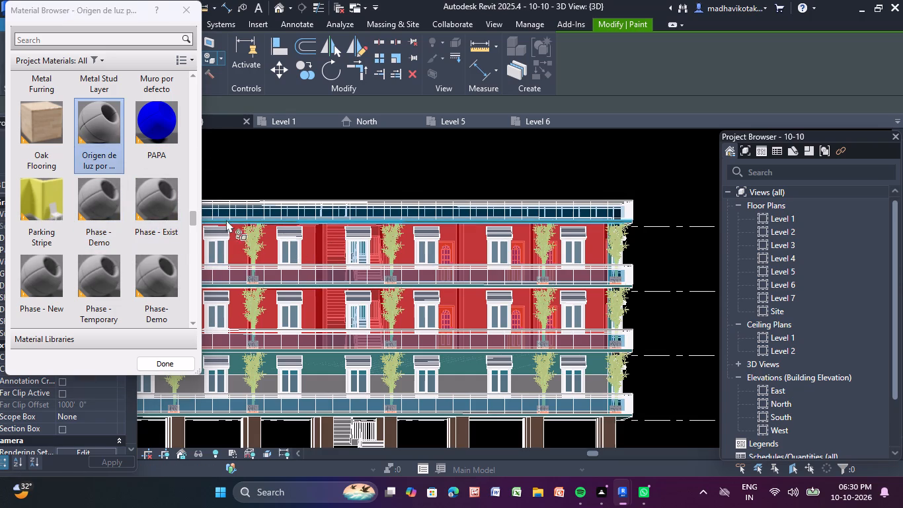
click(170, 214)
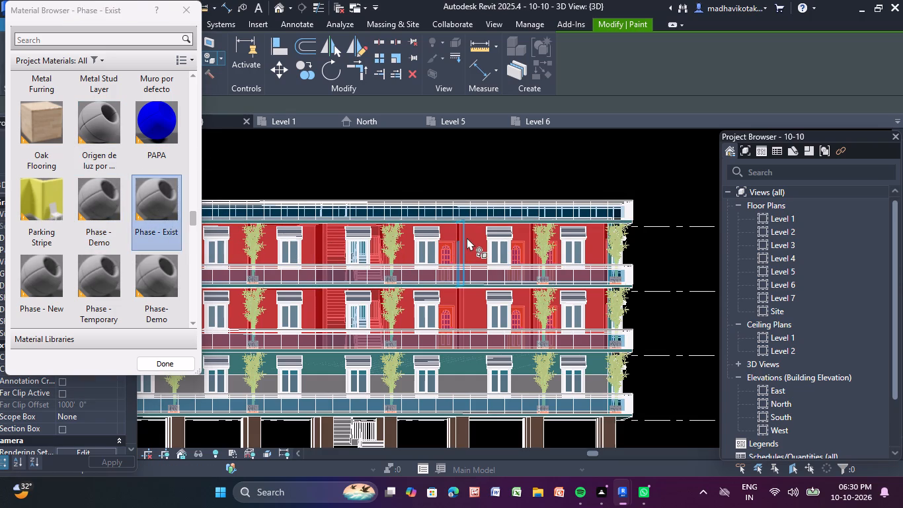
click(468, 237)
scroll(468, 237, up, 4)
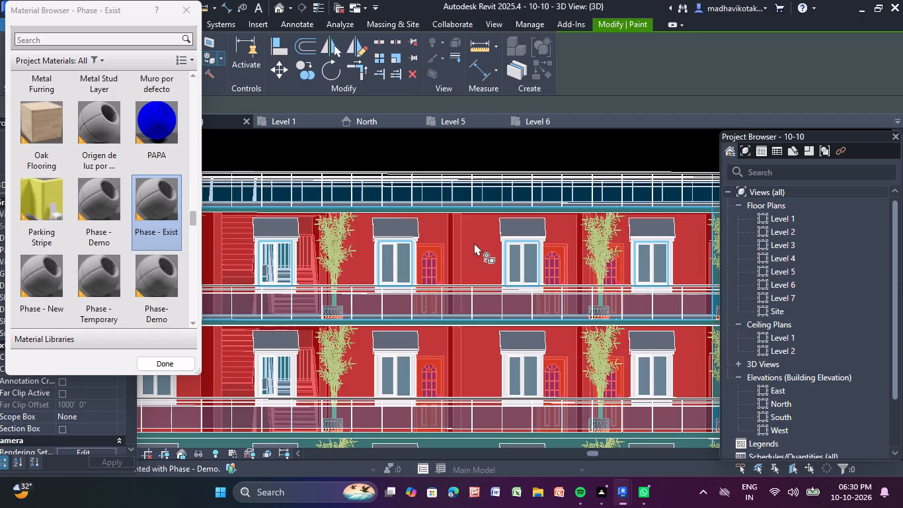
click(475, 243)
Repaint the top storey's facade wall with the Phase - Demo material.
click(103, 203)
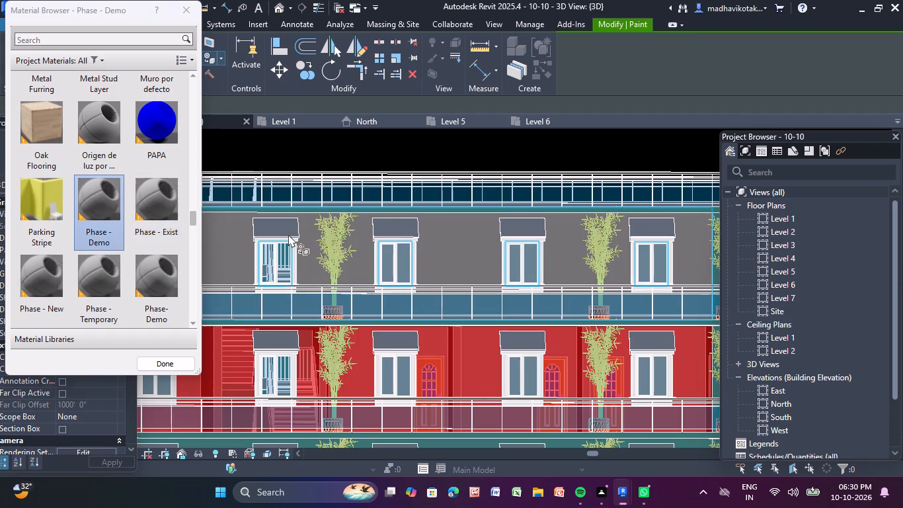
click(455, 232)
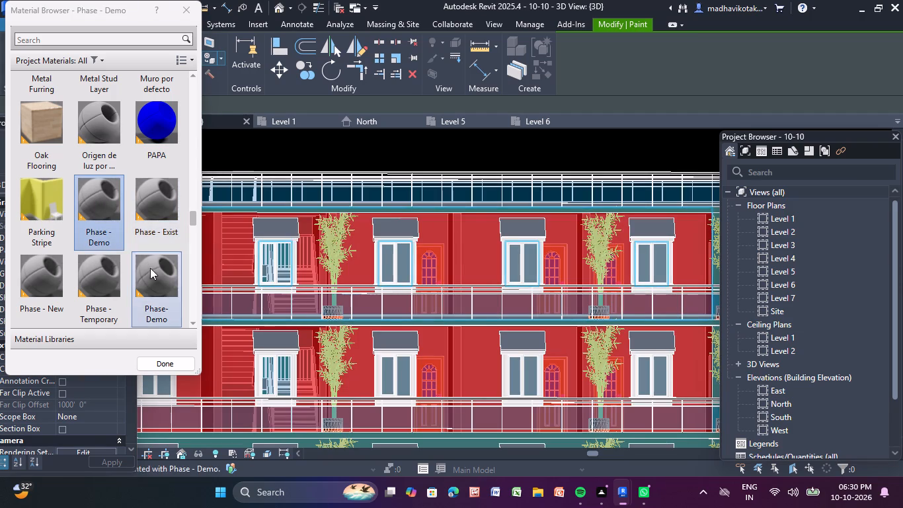
Paint the top storey's facade wall with the separate Phase-Demo material.
click(154, 272)
click(472, 254)
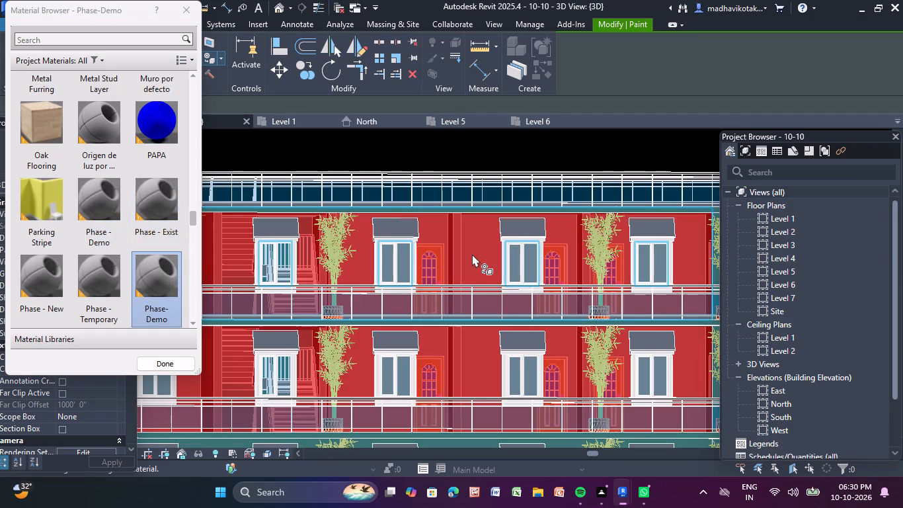
click(472, 254)
scroll(472, 254, up, 5)
click(472, 253)
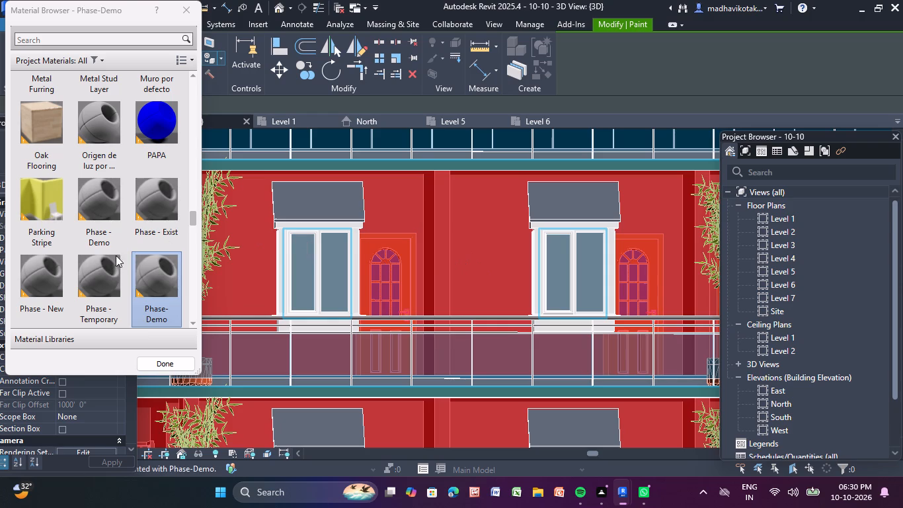
Paint the top storey's facade wall with the Phase - Temporary material.
click(100, 273)
click(464, 225)
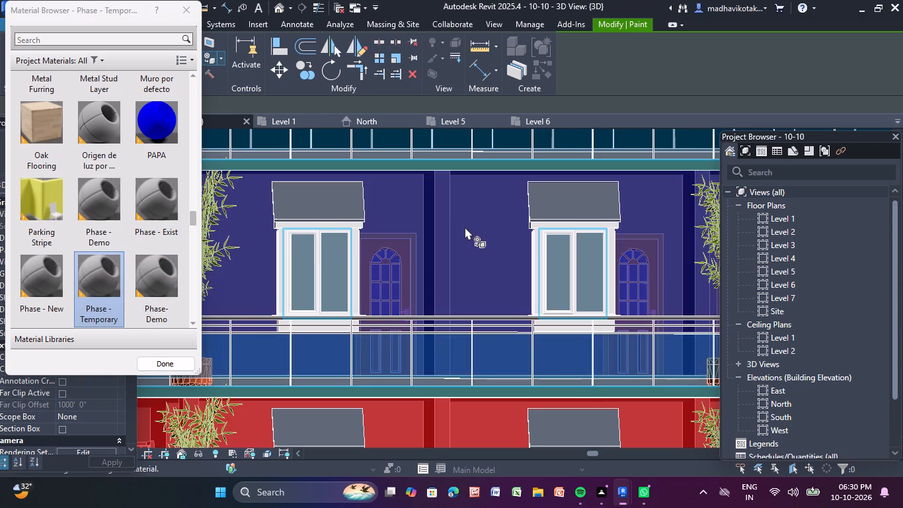
Examine the painted storeys and the wall finishes on the building's other sides.
scroll(463, 232, down, 5)
middle_drag(462, 232, 451, 213)
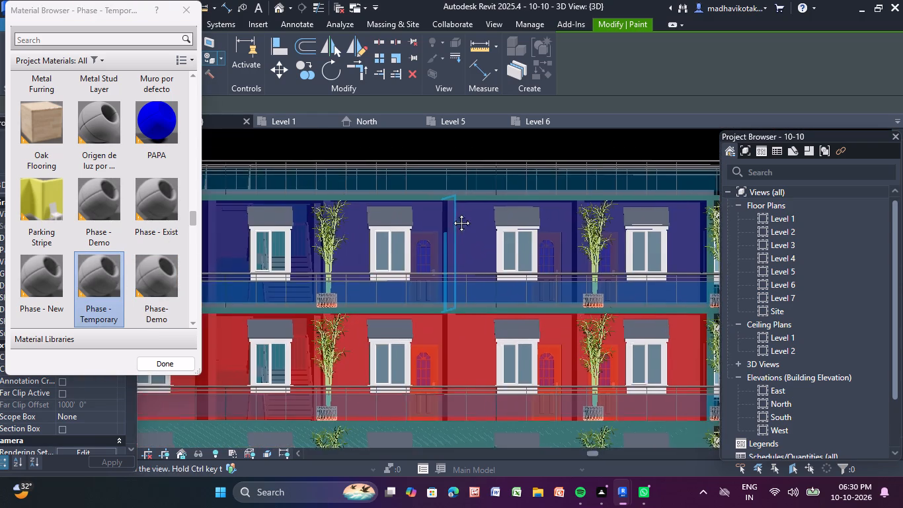
middle_drag(451, 213, 434, 177)
scroll(459, 278, down, 3)
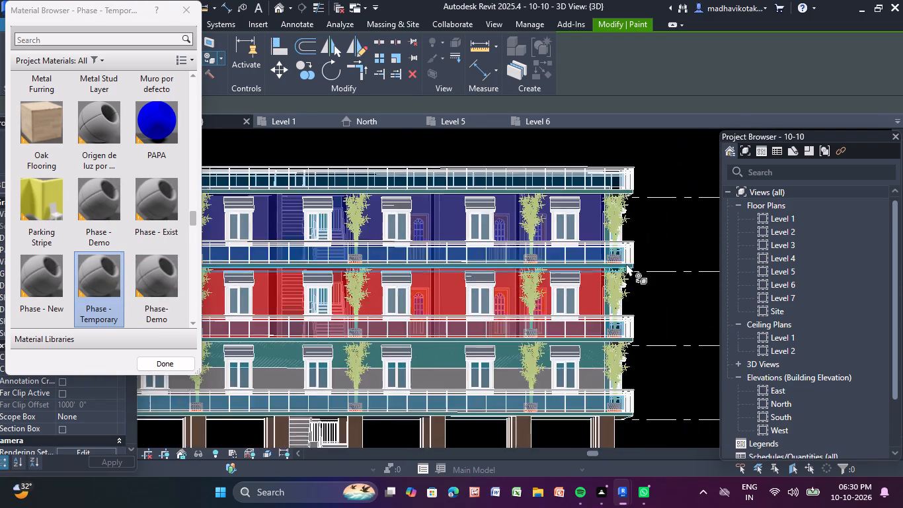
scroll(683, 264, down, 4)
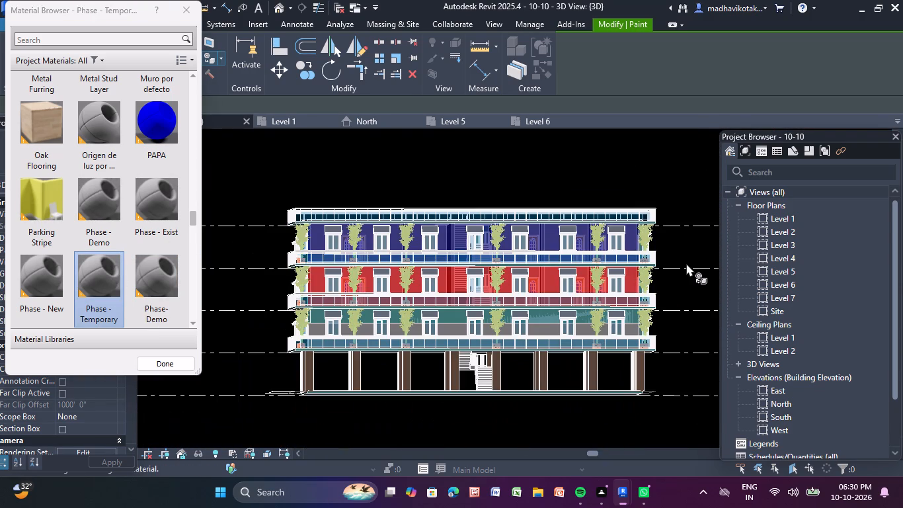
middle_drag(673, 263, 651, 289)
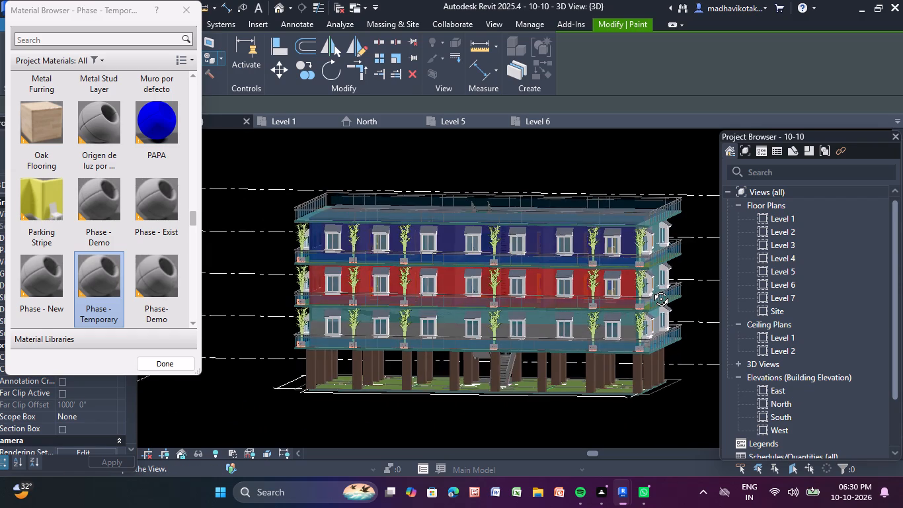
middle_drag(651, 289, 650, 289)
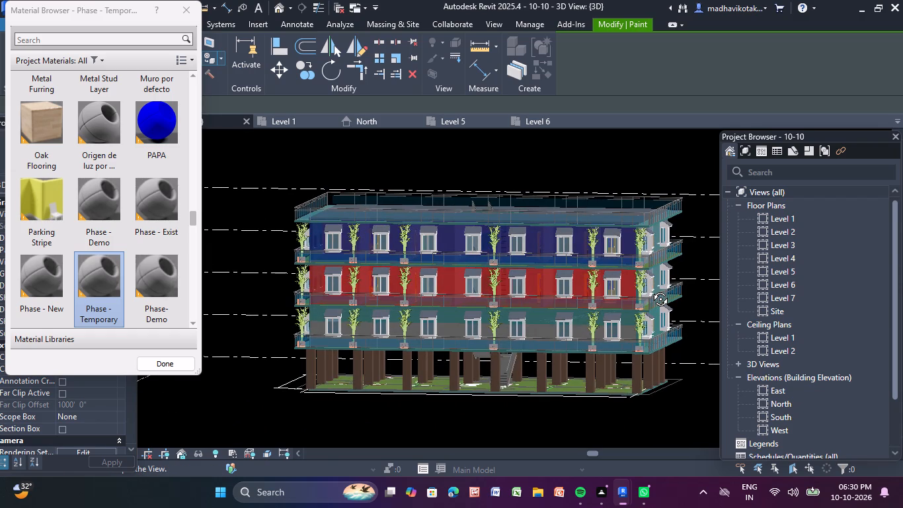
middle_drag(650, 289, 650, 290)
shift+middle_drag(682, 236, 493, 321)
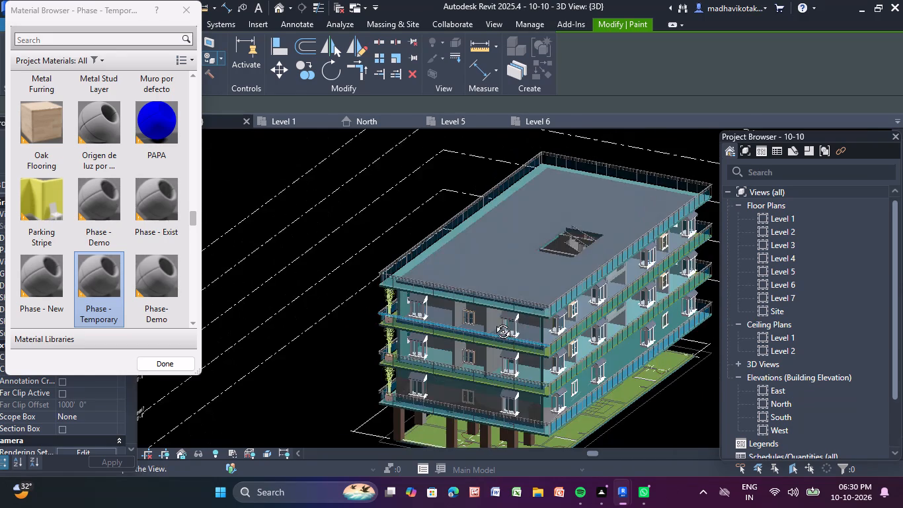
shift+middle_drag(493, 321, 495, 322)
scroll(506, 348, up, 6)
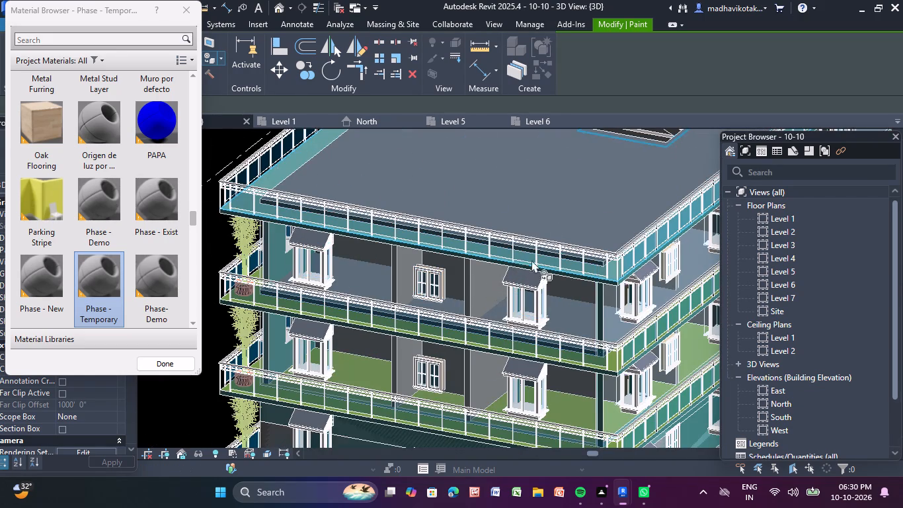
scroll(527, 278, down, 4)
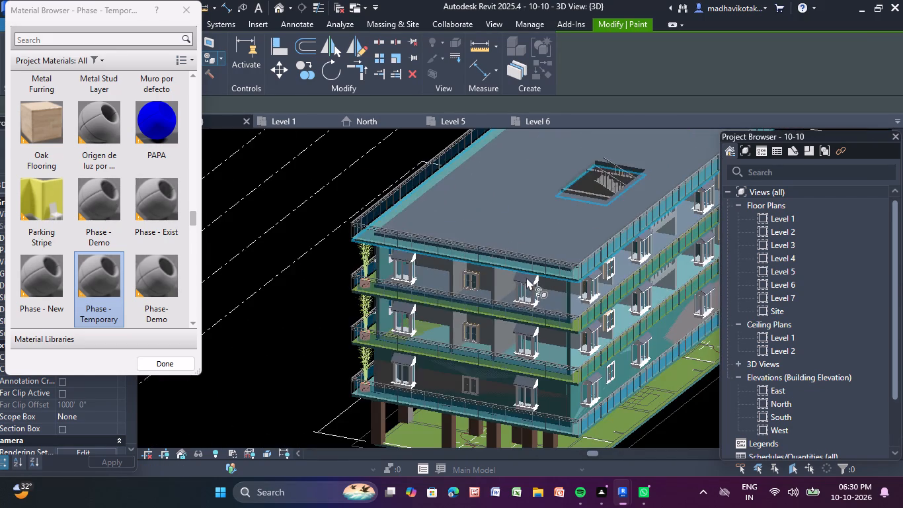
scroll(525, 275, down, 2)
middle_drag(664, 348, 656, 351)
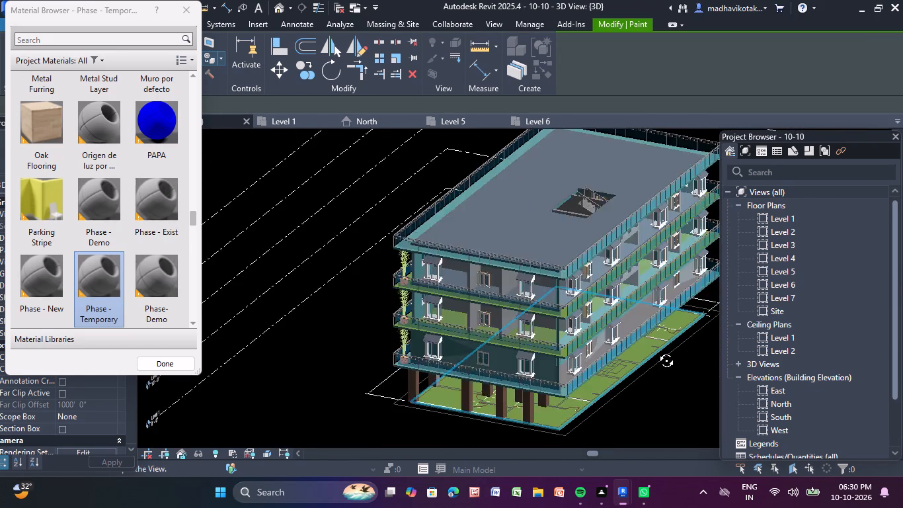
middle_drag(656, 351, 531, 337)
scroll(537, 310, up, 3)
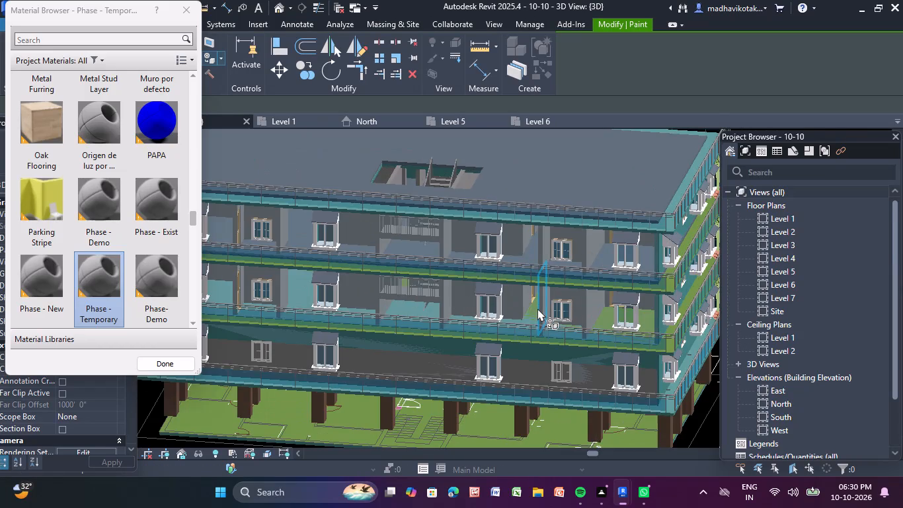
scroll(537, 304, down, 3)
shift+middle_drag(670, 300, 592, 331)
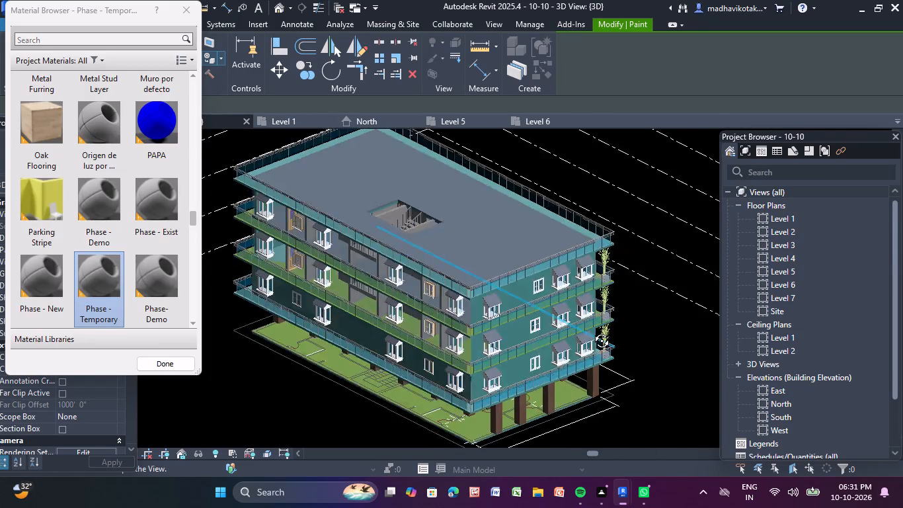
shift+middle_drag(592, 331, 524, 280)
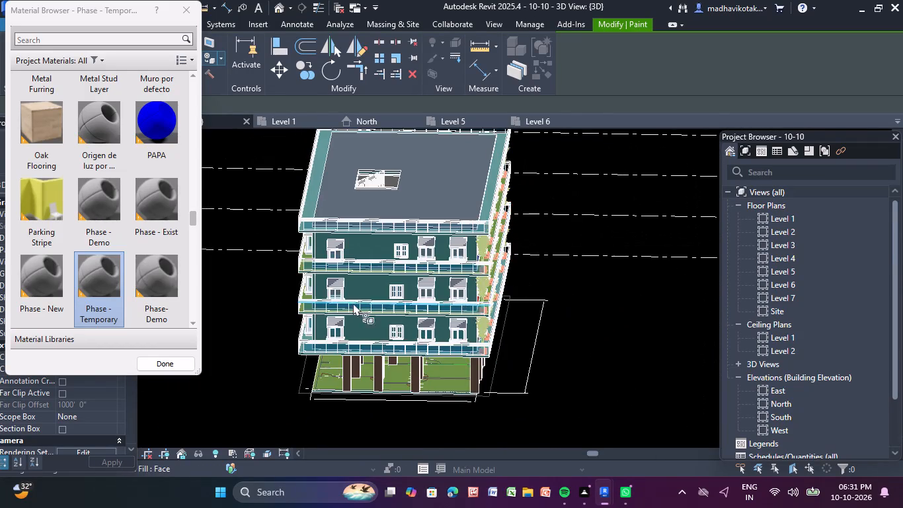
scroll(350, 286, up, 5)
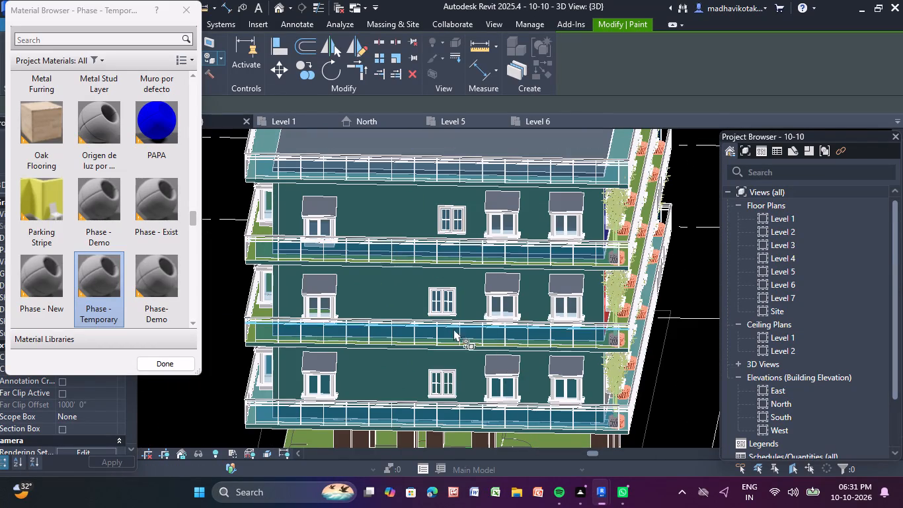
scroll(395, 301, down, 3)
middle_drag(385, 294, 364, 259)
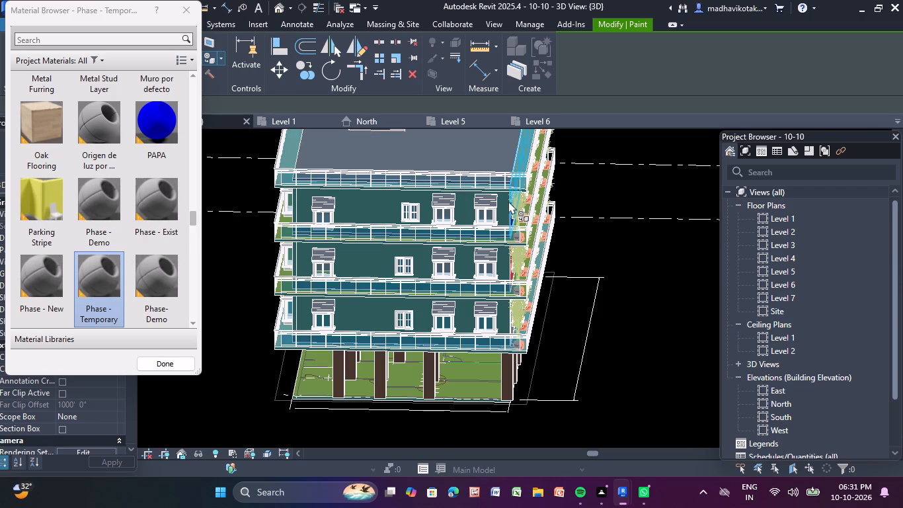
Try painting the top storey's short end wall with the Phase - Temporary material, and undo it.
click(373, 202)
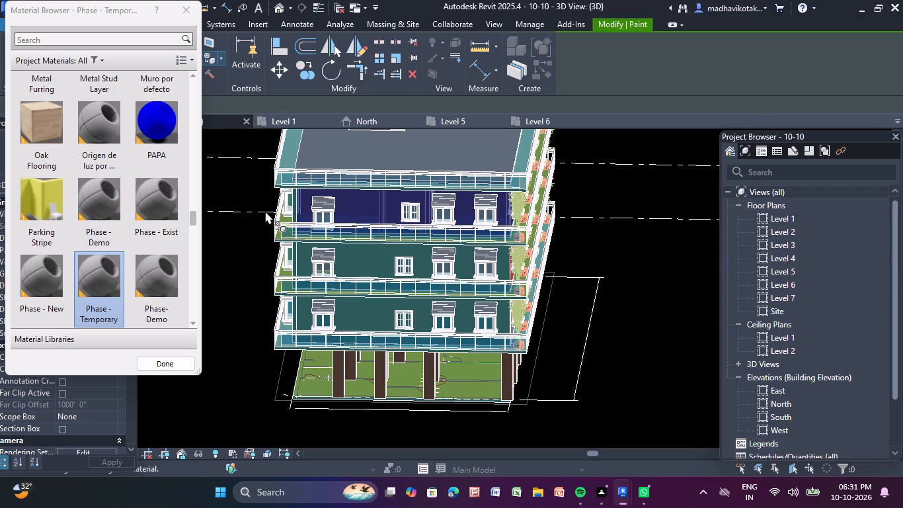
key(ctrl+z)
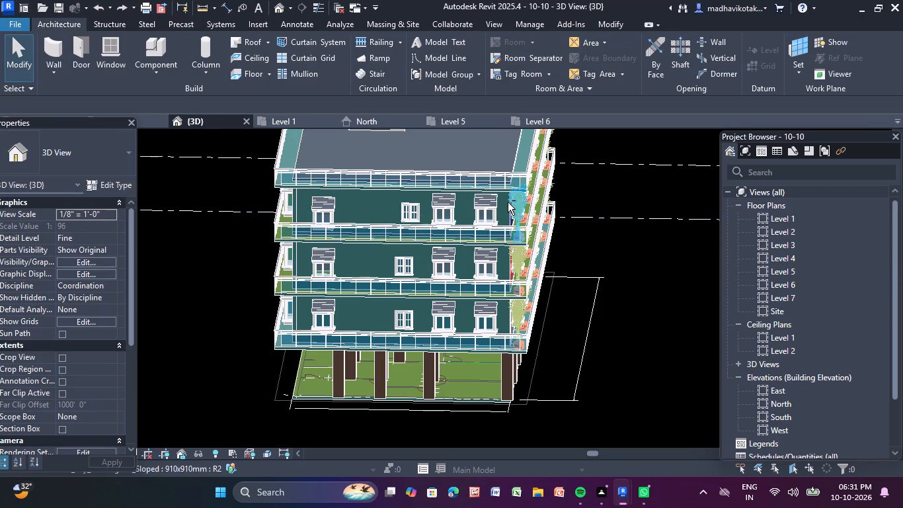
Inspect the properties of the middle storey's short end wall.
shift+middle_drag(618, 269, 609, 202)
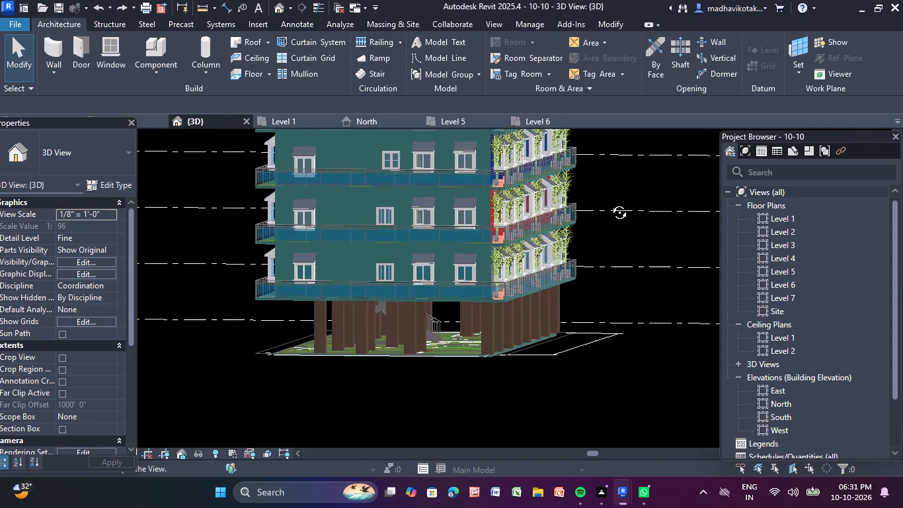
shift+middle_drag(609, 202, 624, 204)
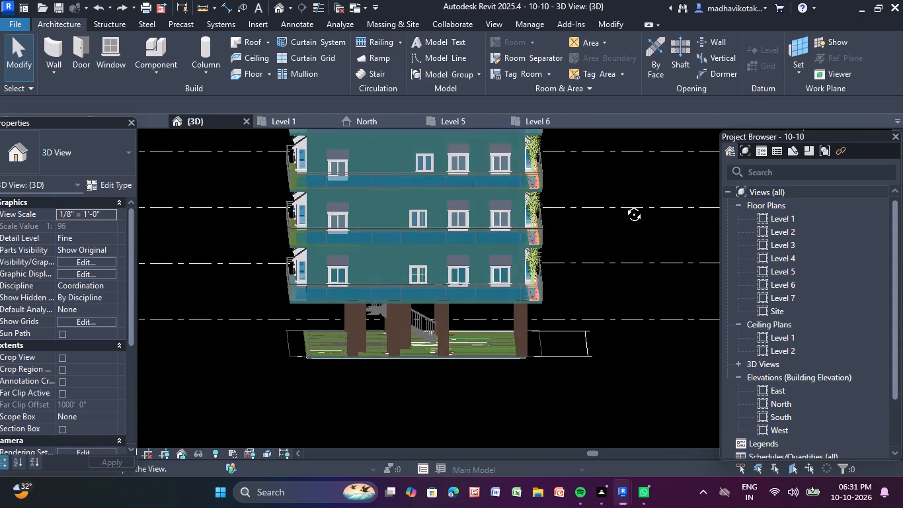
shift+middle_drag(624, 204, 633, 239)
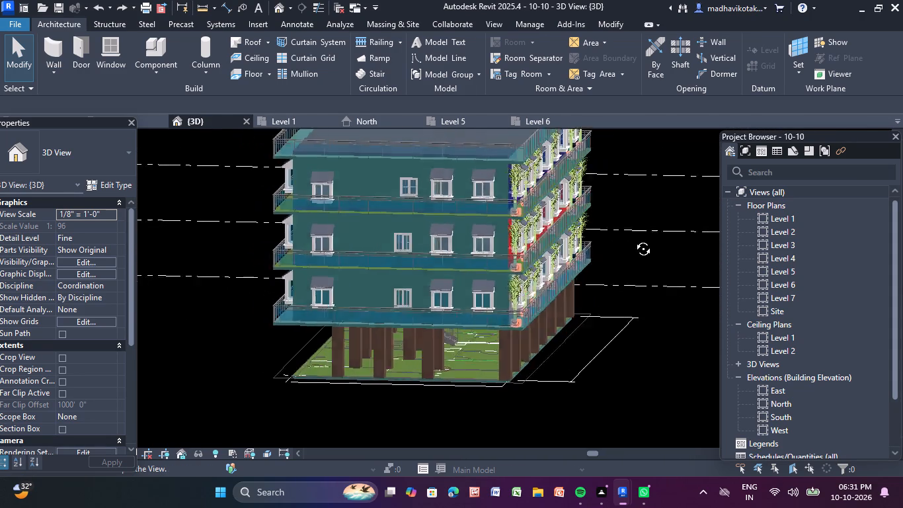
shift+middle_drag(633, 239, 641, 237)
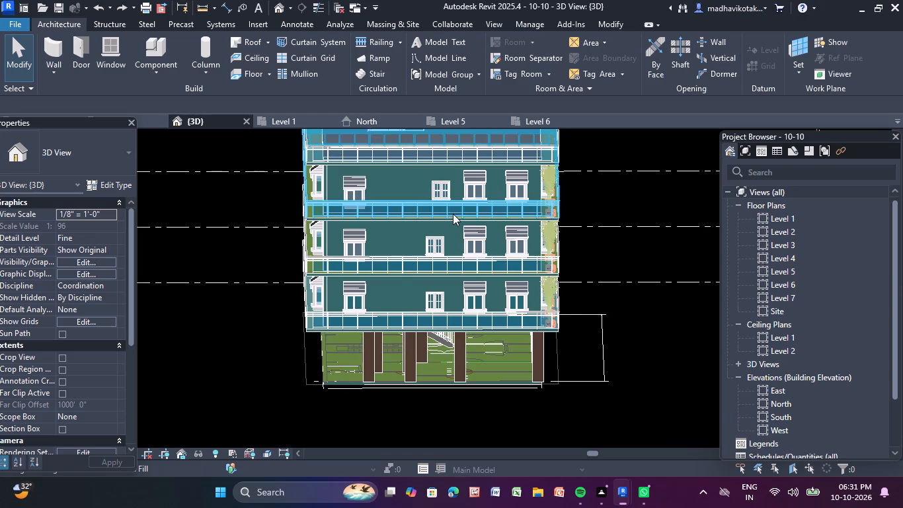
click(442, 228)
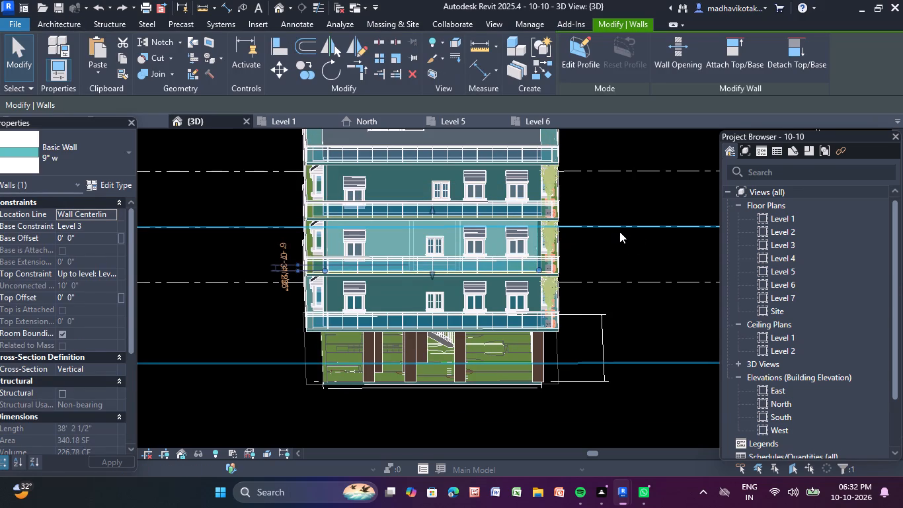
key(Escape)
Open the Wood Planks material of the structure layer in the middle storey facade wall's type, 9" w.
middle_drag(601, 235, 578, 247)
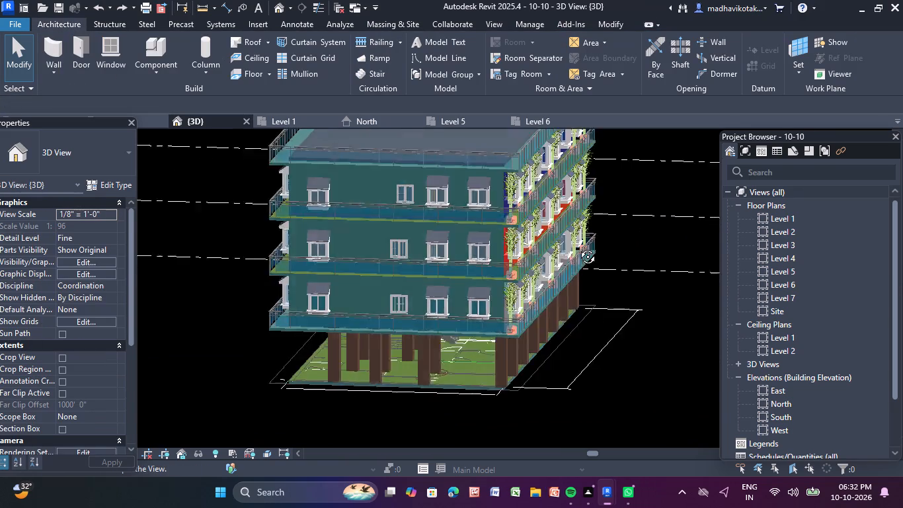
middle_drag(578, 247, 481, 258)
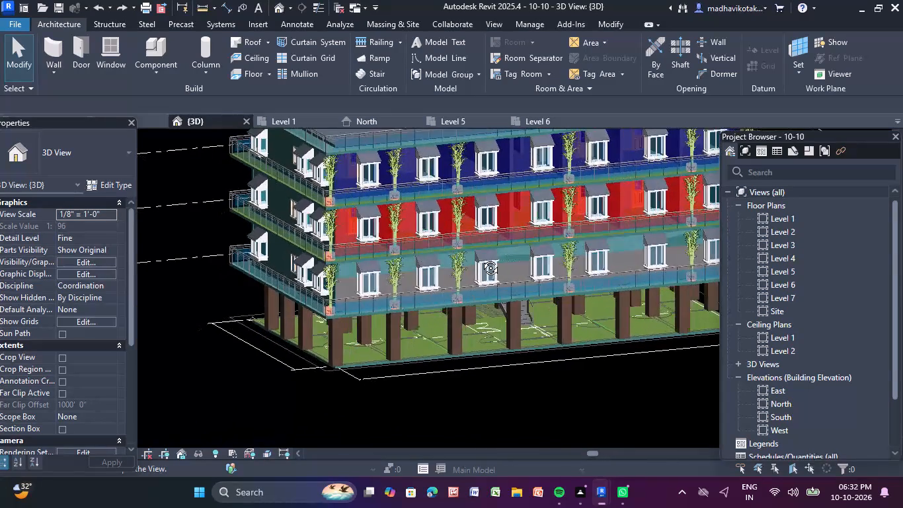
middle_drag(481, 258, 479, 257)
scroll(405, 218, up, 6)
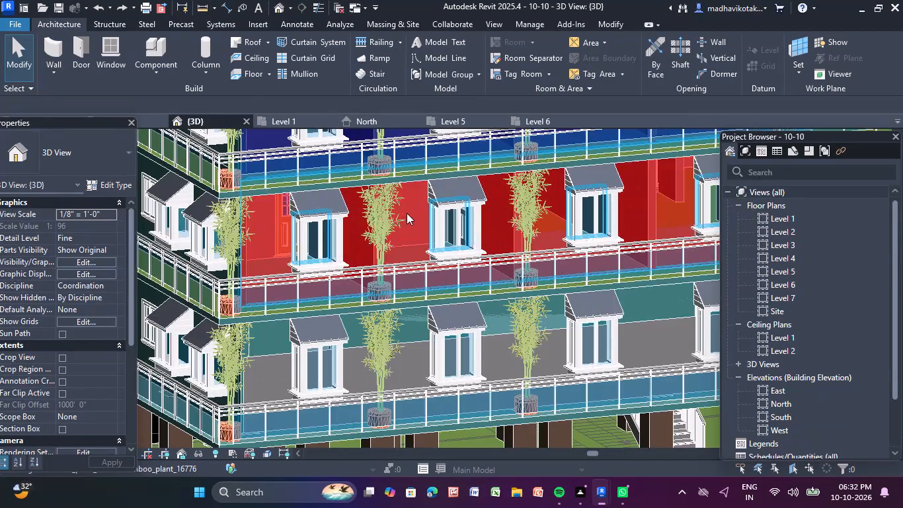
click(407, 213)
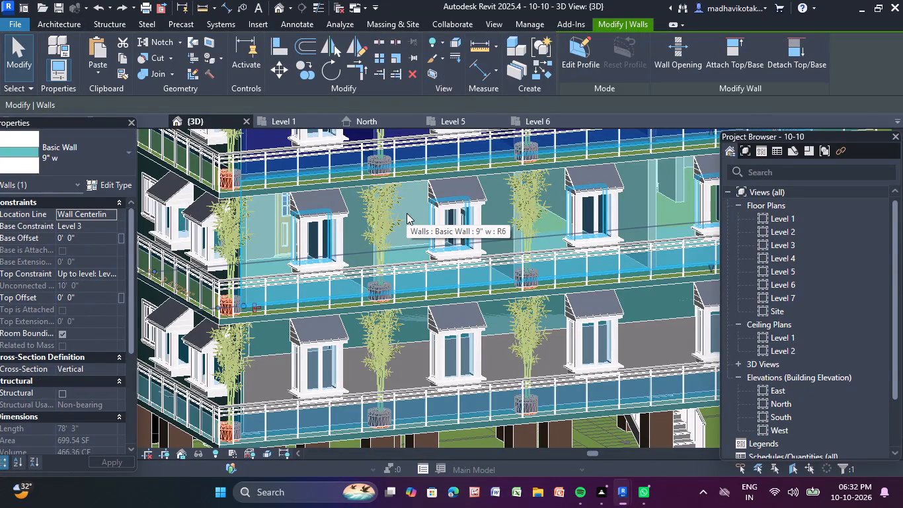
click(116, 190)
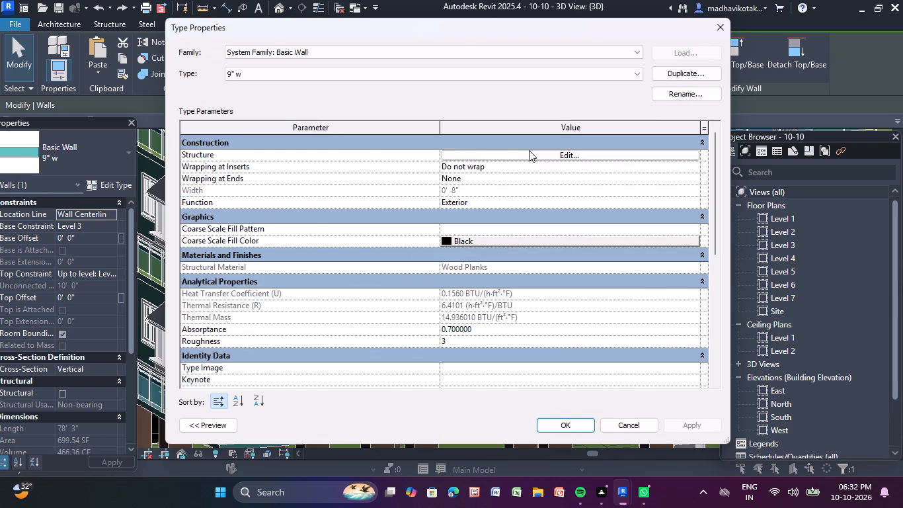
click(531, 157)
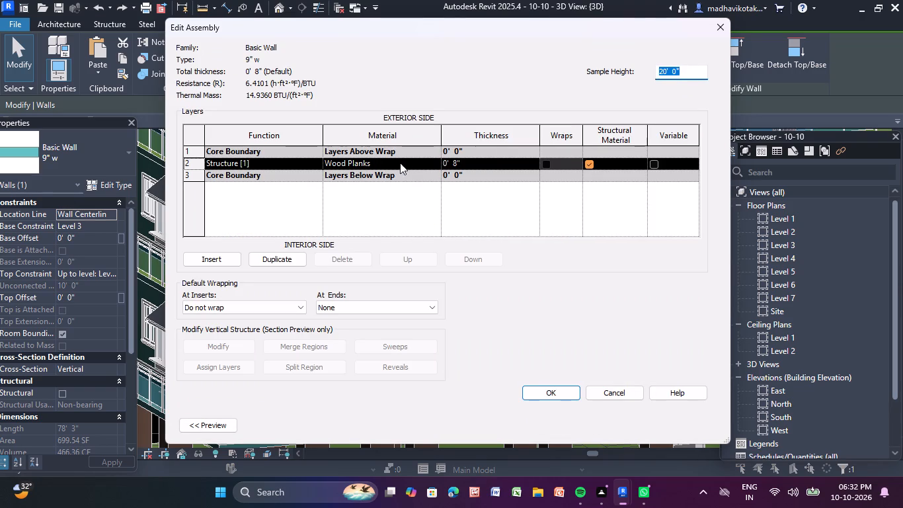
click(412, 163)
click(433, 164)
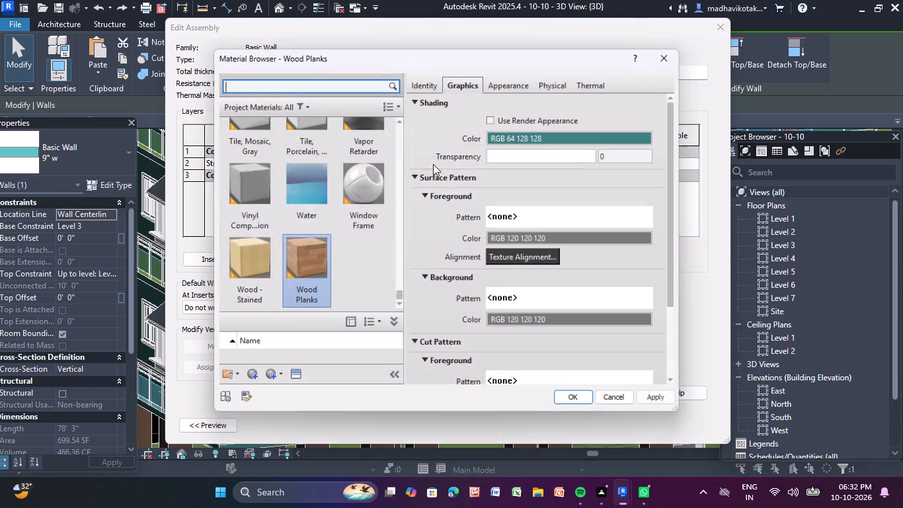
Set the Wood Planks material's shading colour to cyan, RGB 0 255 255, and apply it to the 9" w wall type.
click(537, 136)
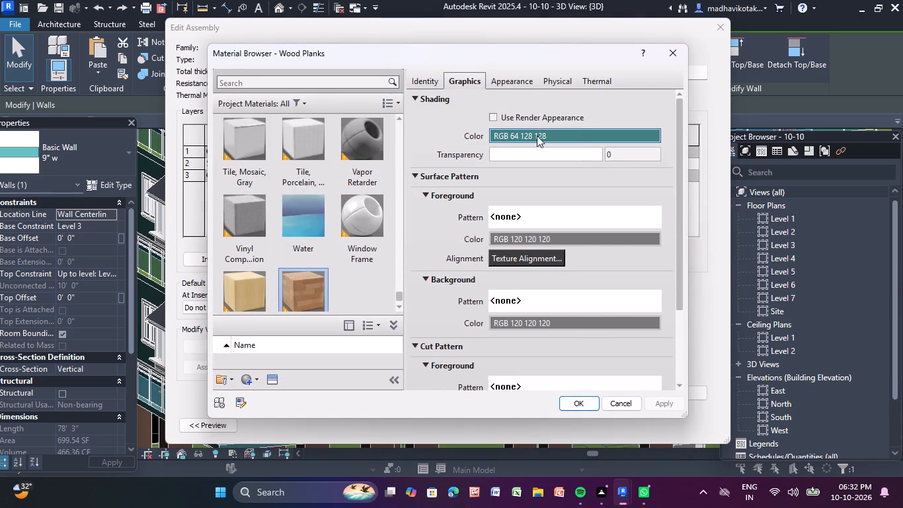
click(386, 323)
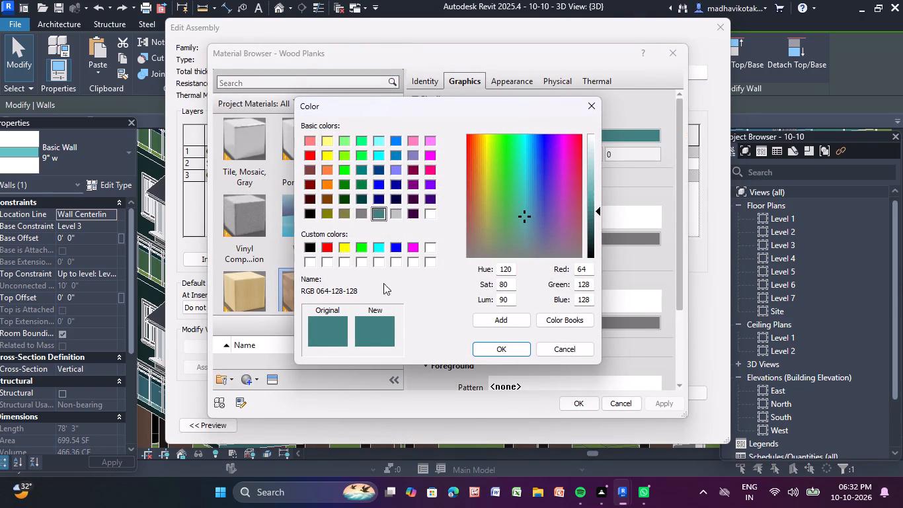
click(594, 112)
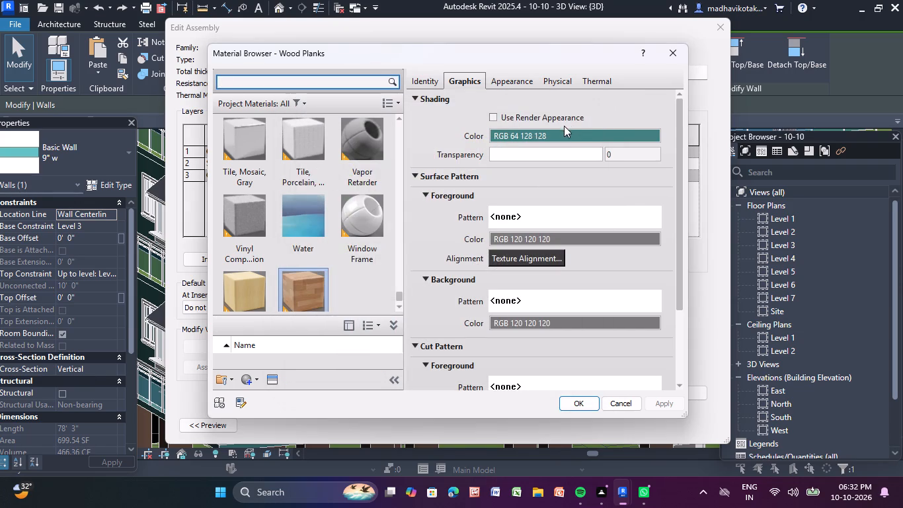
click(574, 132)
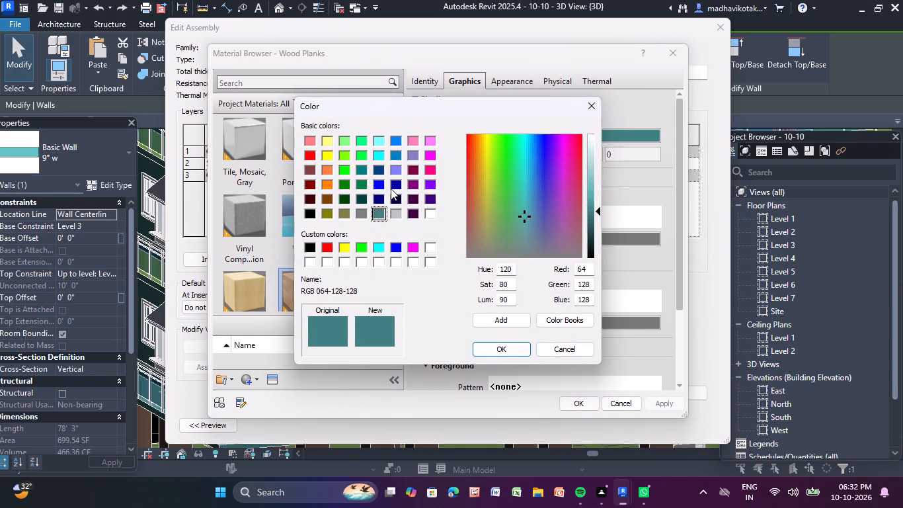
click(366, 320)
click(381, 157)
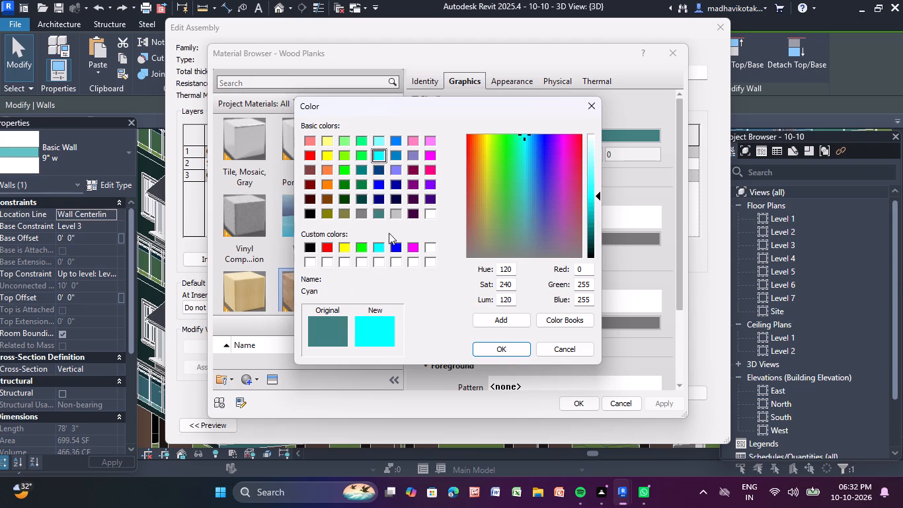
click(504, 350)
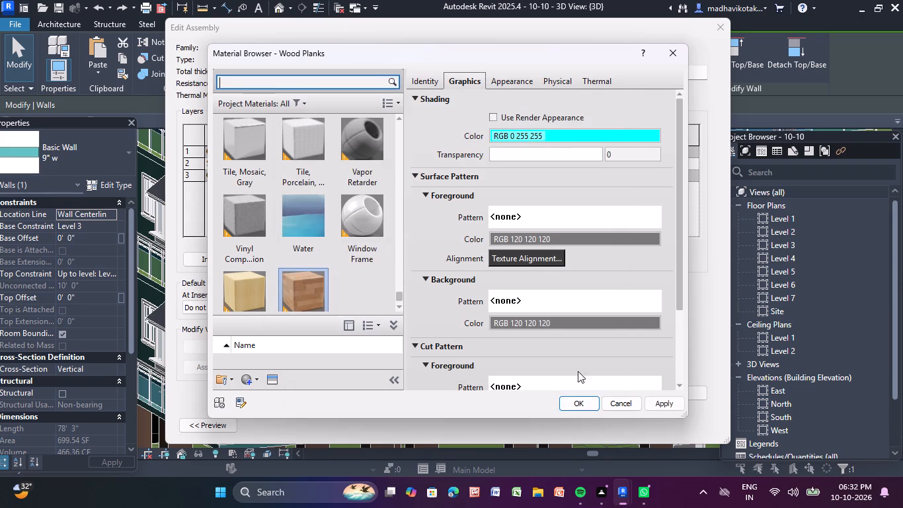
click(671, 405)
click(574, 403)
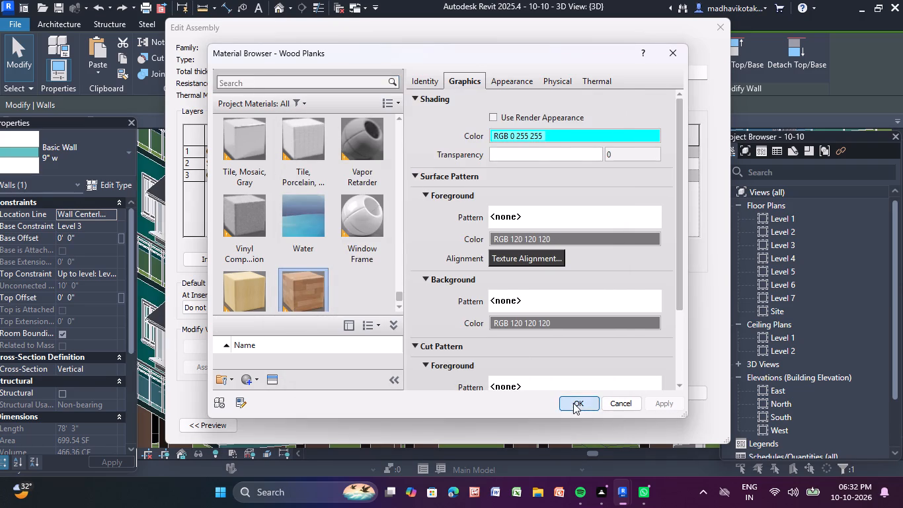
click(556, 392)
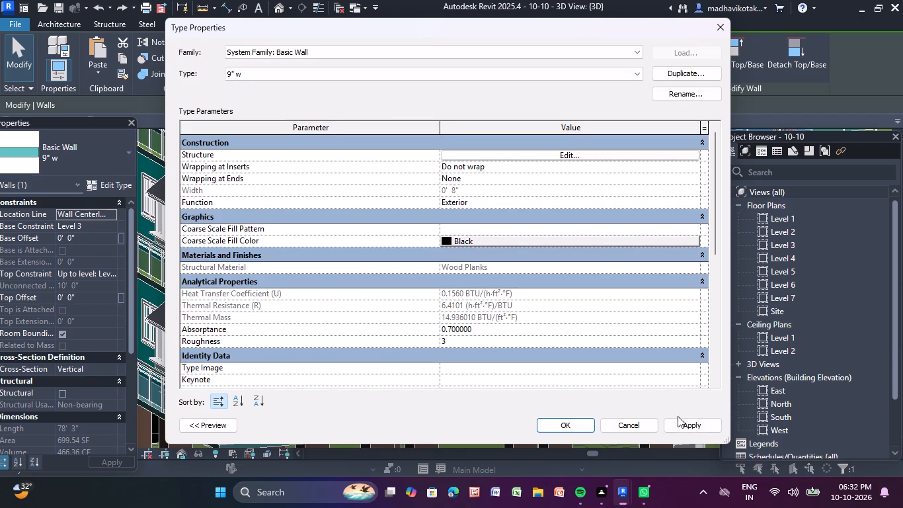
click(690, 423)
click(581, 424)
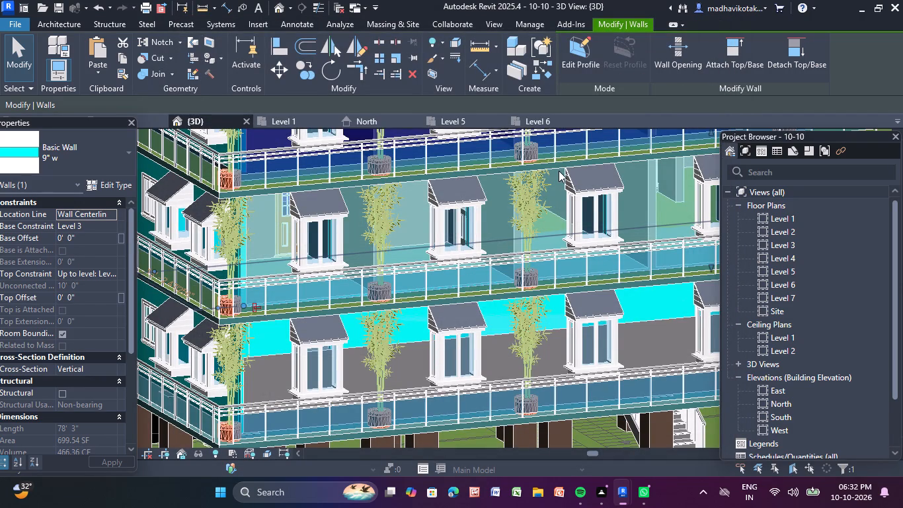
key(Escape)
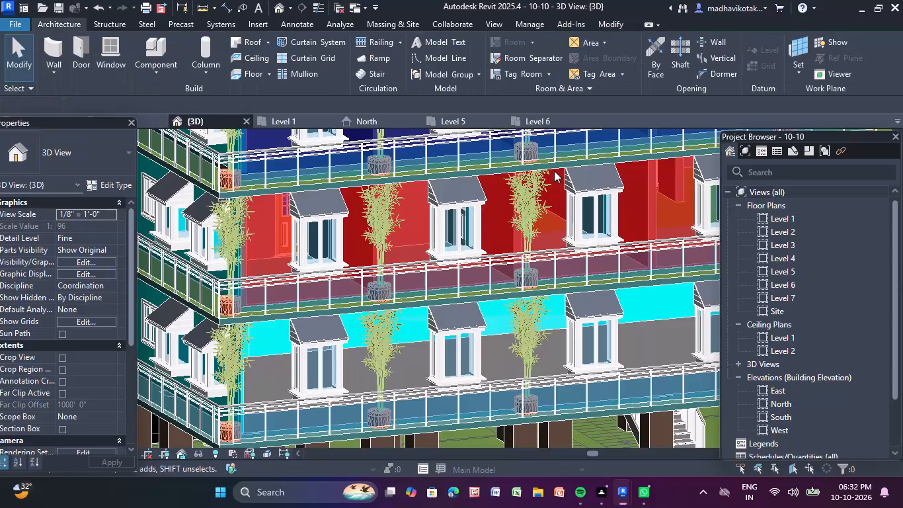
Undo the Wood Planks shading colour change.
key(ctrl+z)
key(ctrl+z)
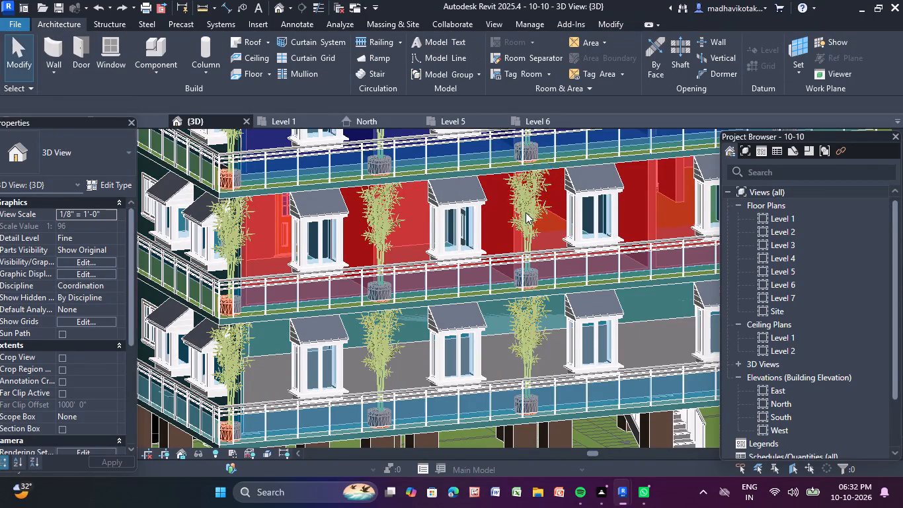
Examine the wall finishes of the storeys on the building's long red-painted facade.
scroll(528, 214, down, 4)
middle_drag(553, 233, 442, 208)
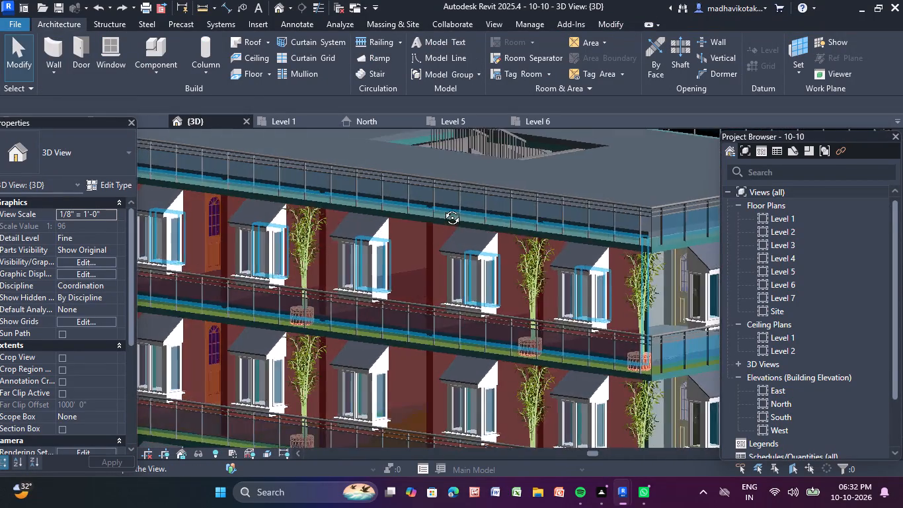
middle_drag(442, 208, 489, 175)
shift+scroll(489, 175, down, 6)
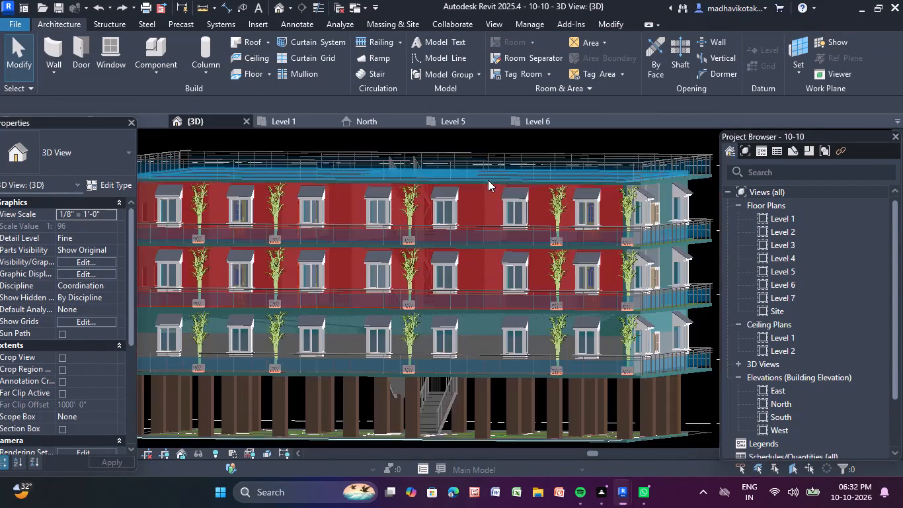
scroll(479, 218, down, 2)
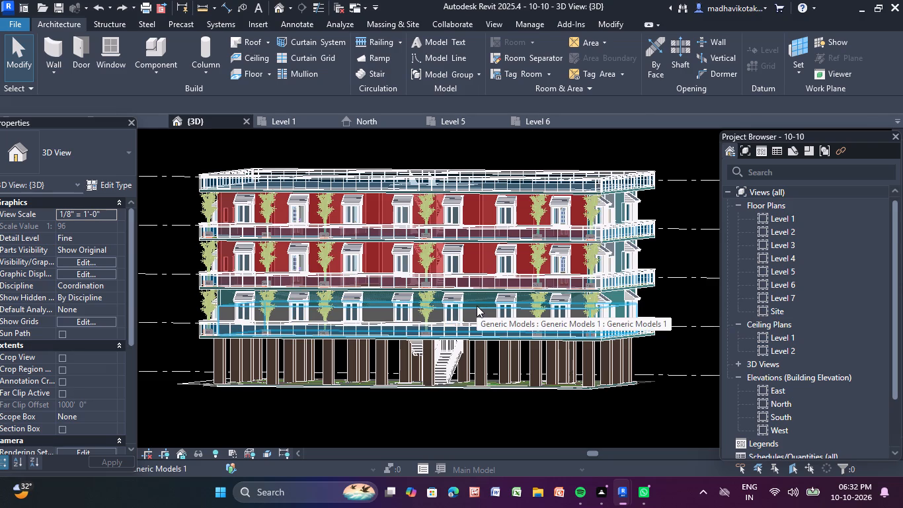
click(477, 306)
key(Escape)
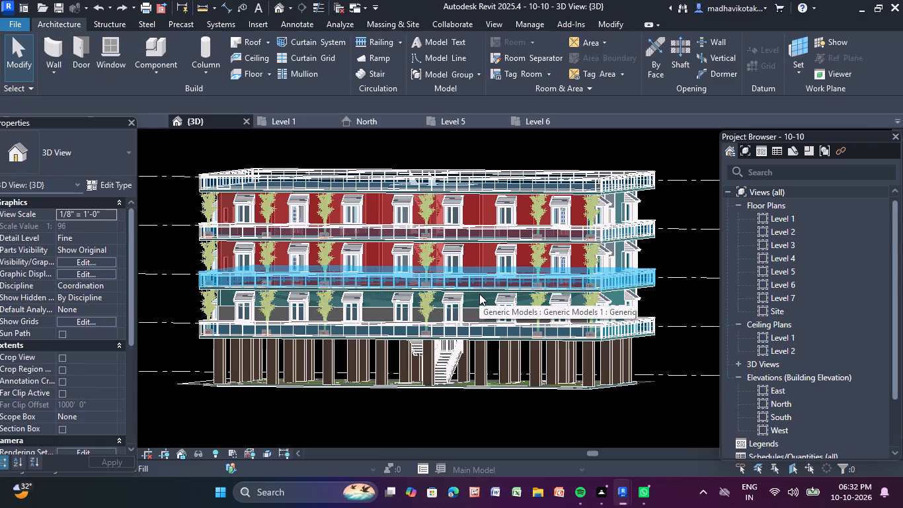
scroll(462, 317, up, 5)
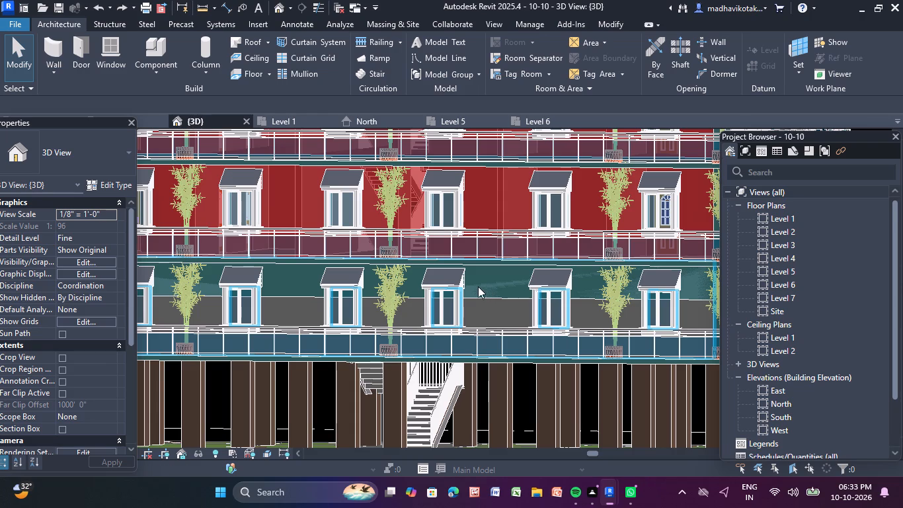
scroll(476, 284, down, 4)
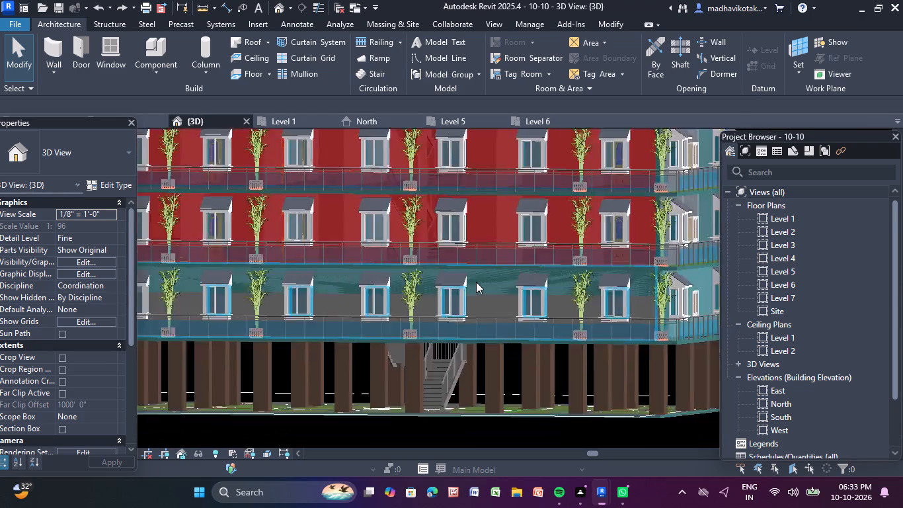
scroll(476, 282, down, 1)
Move the roof-level glass panel railing down to the lowest walled storey, at a base offset of about -24' 5" from Level 6.
ctrl+drag(444, 147, 459, 211)
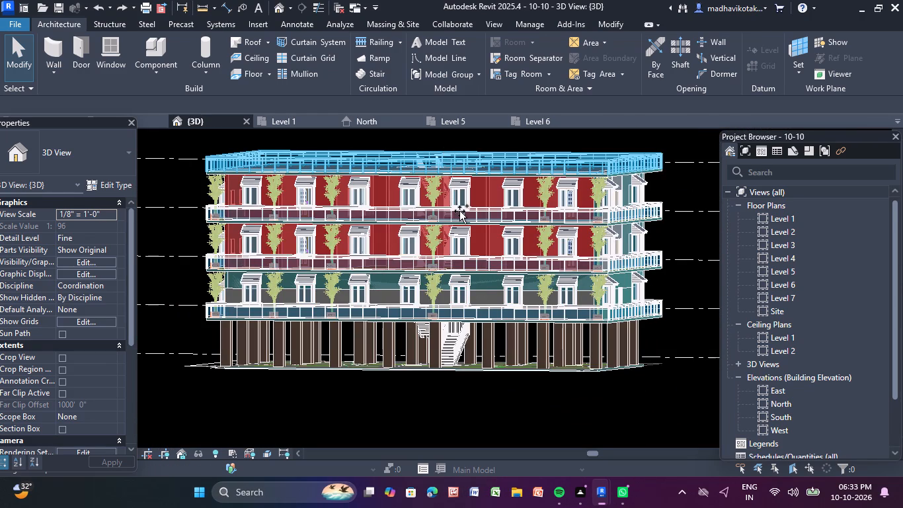
ctrl+drag(459, 211, 472, 266)
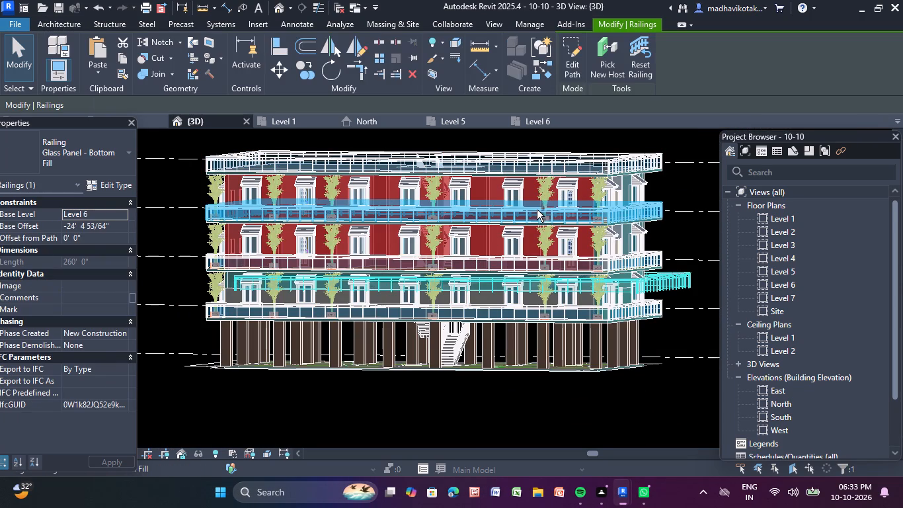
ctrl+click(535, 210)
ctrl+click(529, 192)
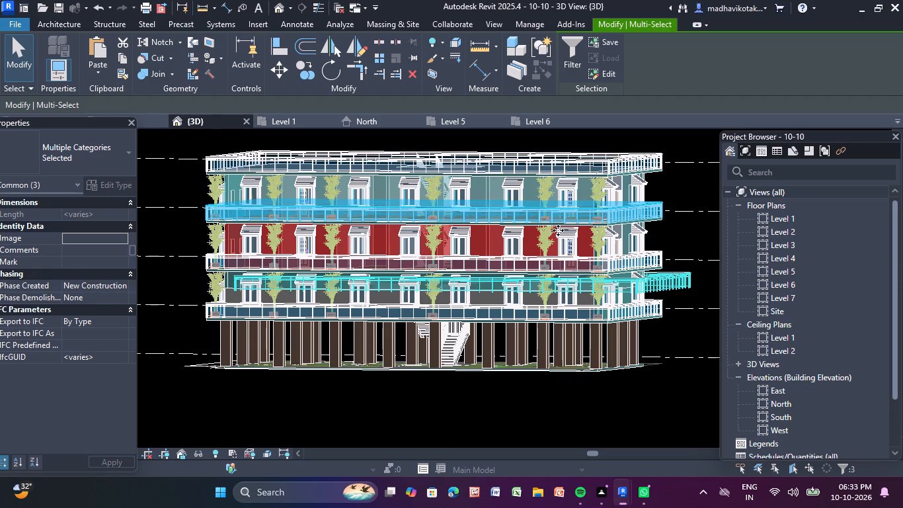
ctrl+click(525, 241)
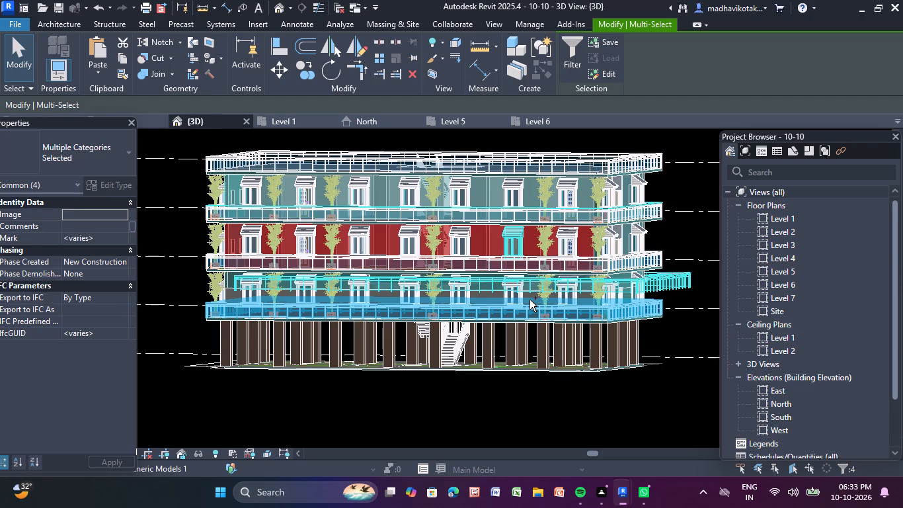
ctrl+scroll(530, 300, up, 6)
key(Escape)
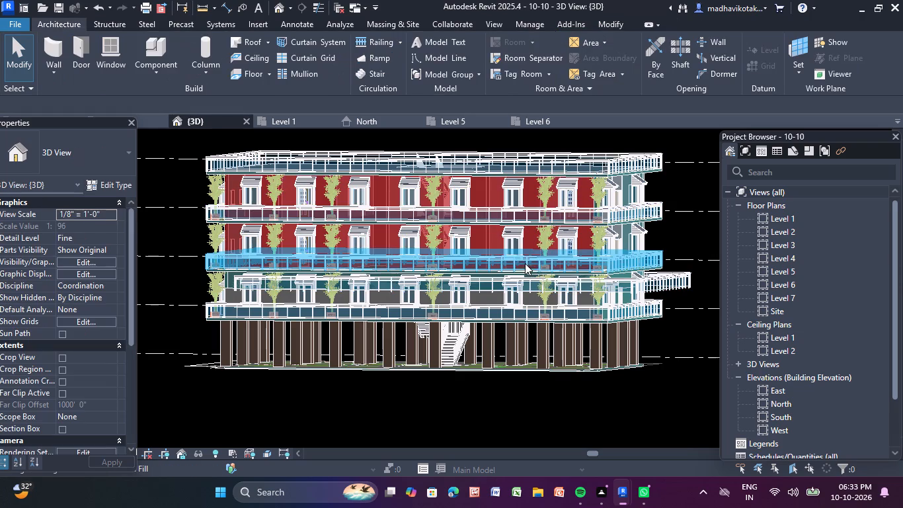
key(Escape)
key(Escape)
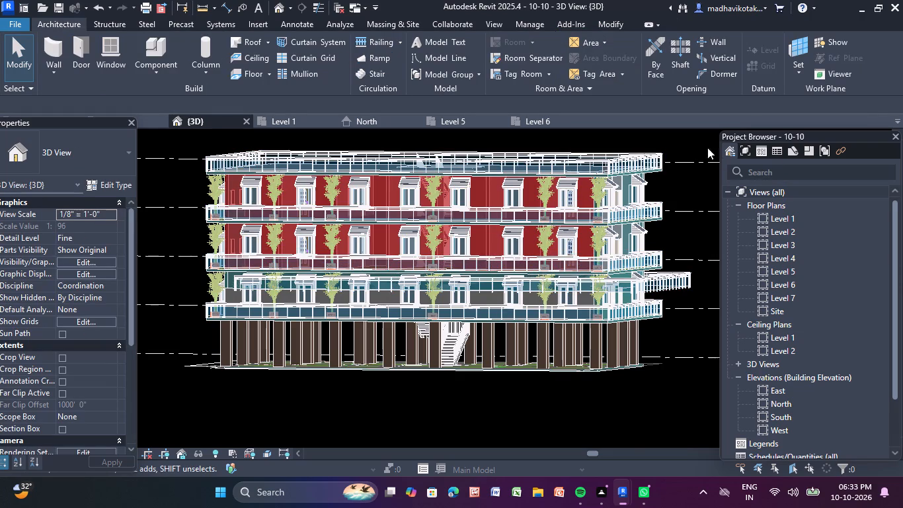
Examine the whole building's facades and wall finishes from the front, the opposite long side and the short ends.
scroll(697, 146, up, 3)
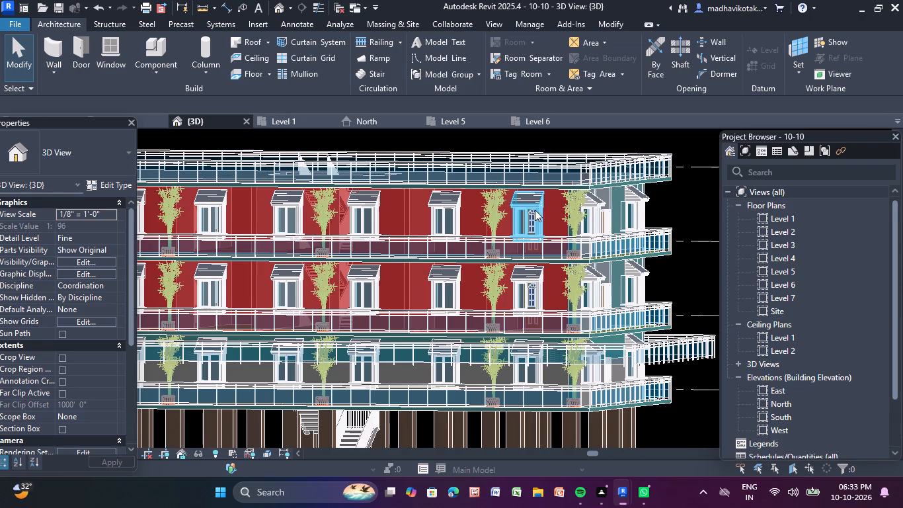
scroll(0, 2, down, 2)
scroll(474, 282, down, 2)
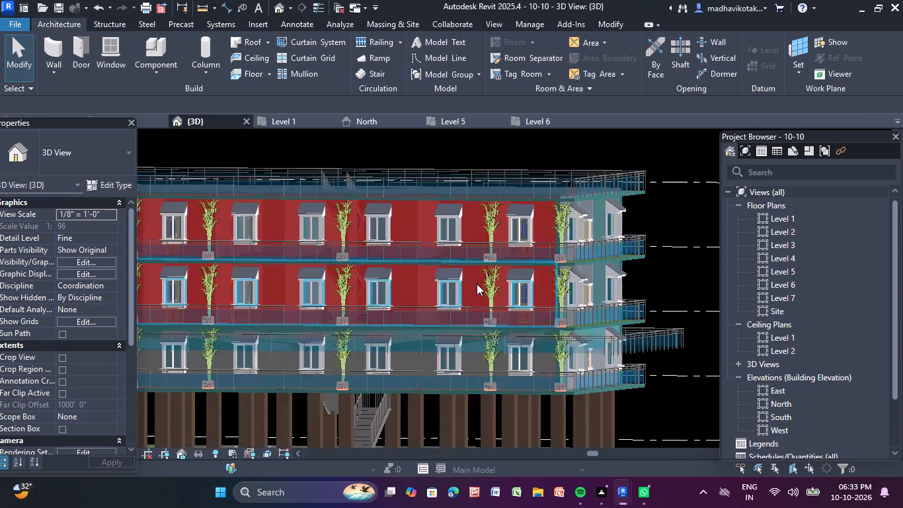
scroll(477, 284, down, 4)
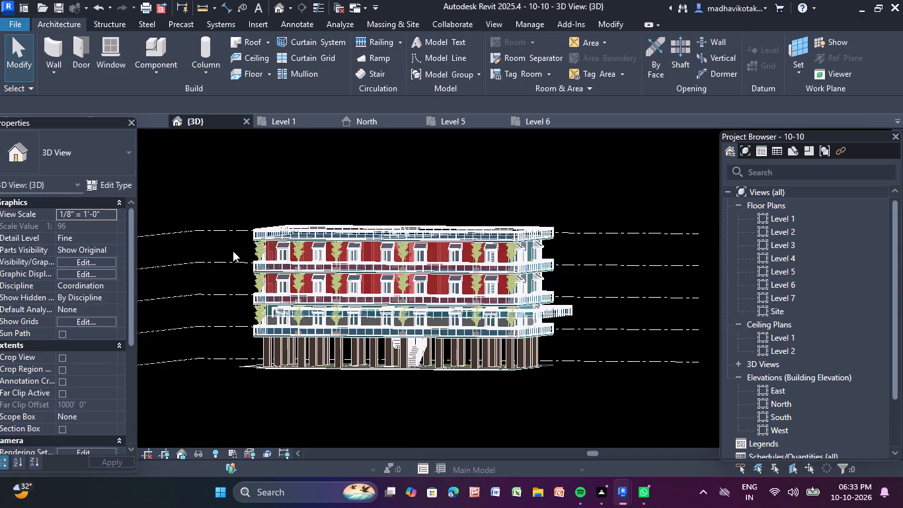
shift+middle_drag(539, 261, 521, 314)
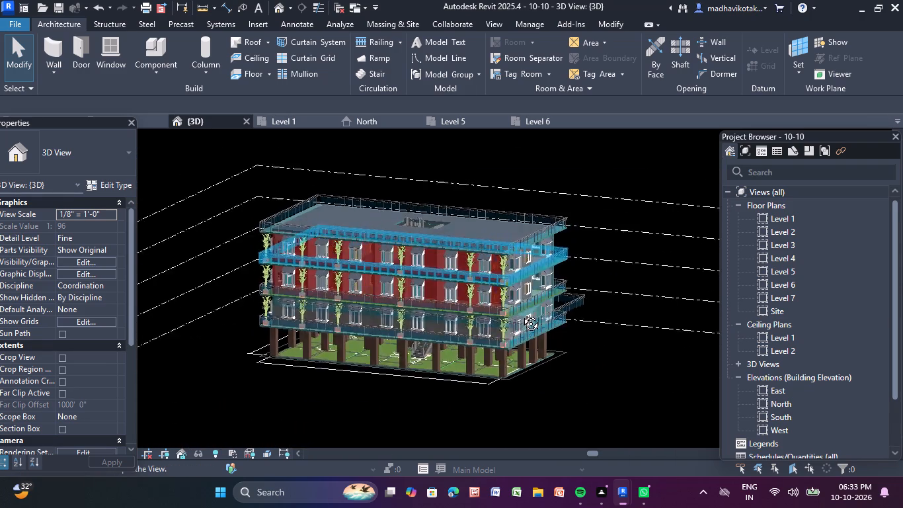
shift+middle_drag(521, 314, 313, 333)
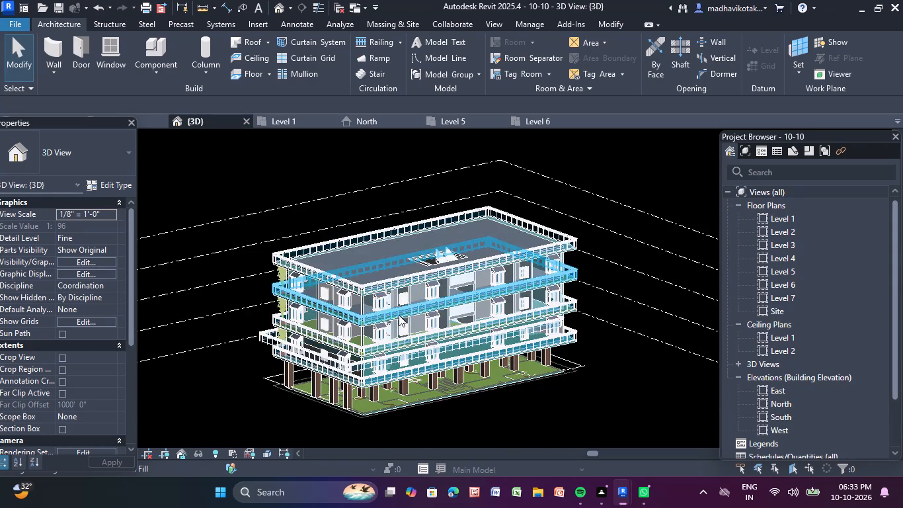
scroll(399, 313, up, 2)
scroll(297, 331, up, 3)
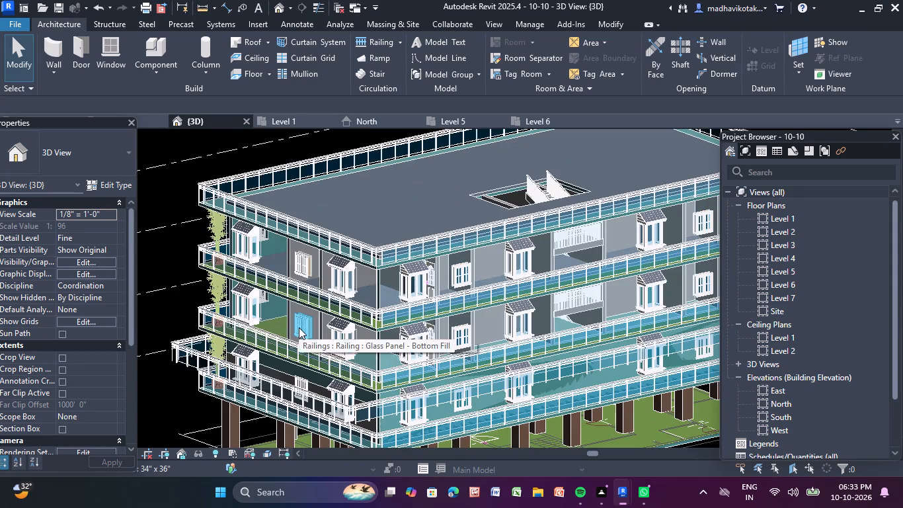
scroll(278, 319, down, 4)
scroll(333, 272, down, 3)
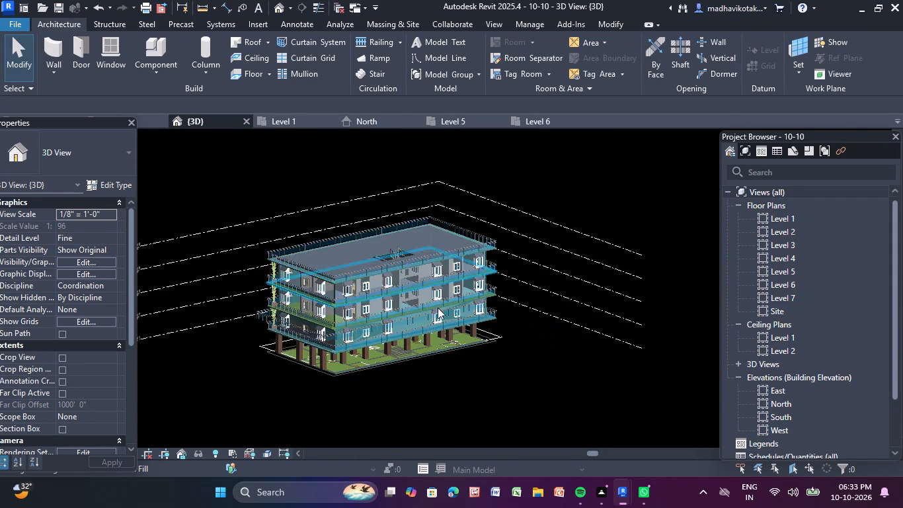
scroll(475, 323, up, 3)
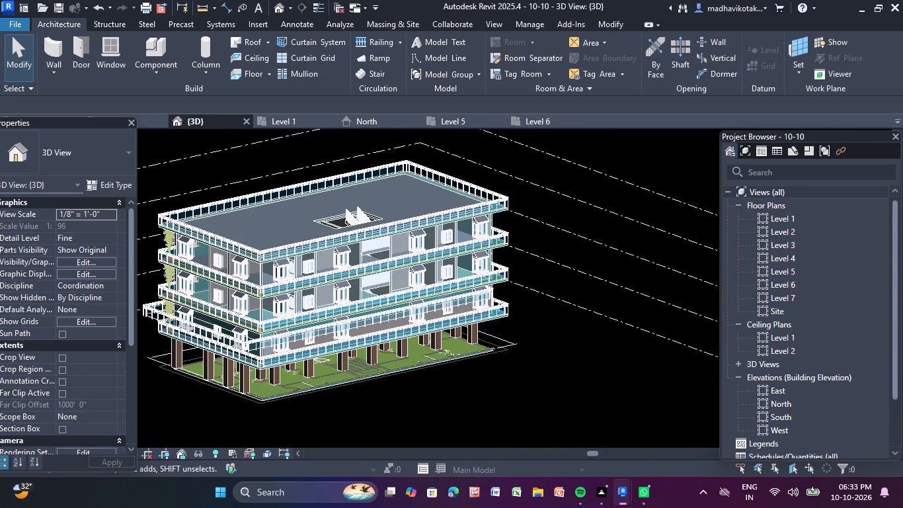
shift+middle_drag(216, 397, 231, 395)
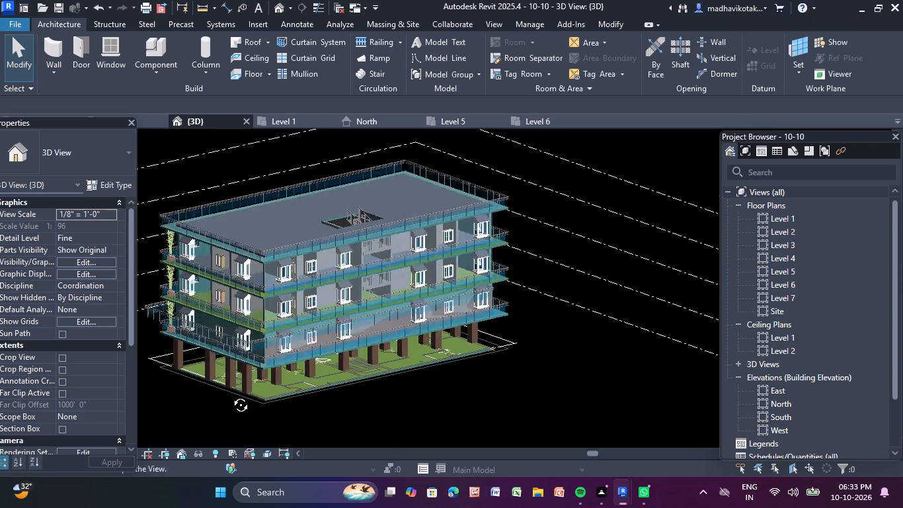
shift+middle_drag(231, 395, 450, 386)
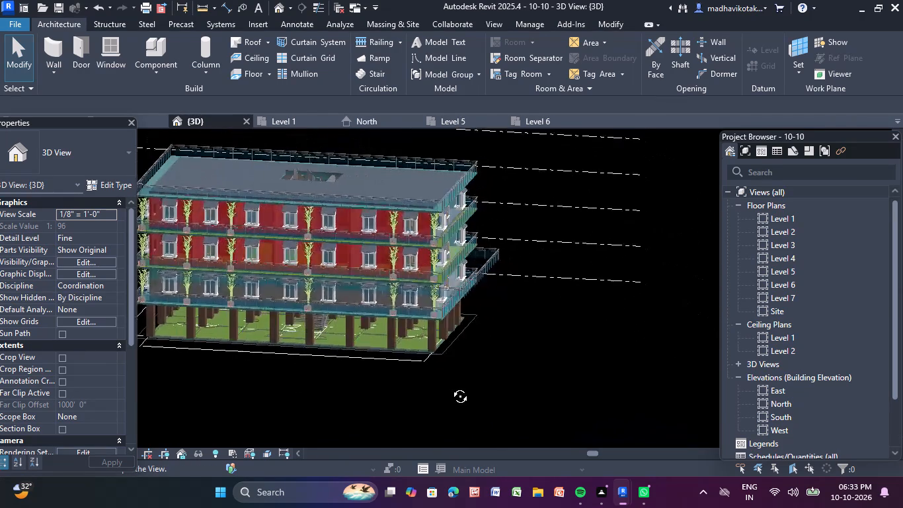
shift+middle_drag(450, 386, 449, 384)
shift+scroll(445, 383, down, 1)
scroll(516, 346, down, 4)
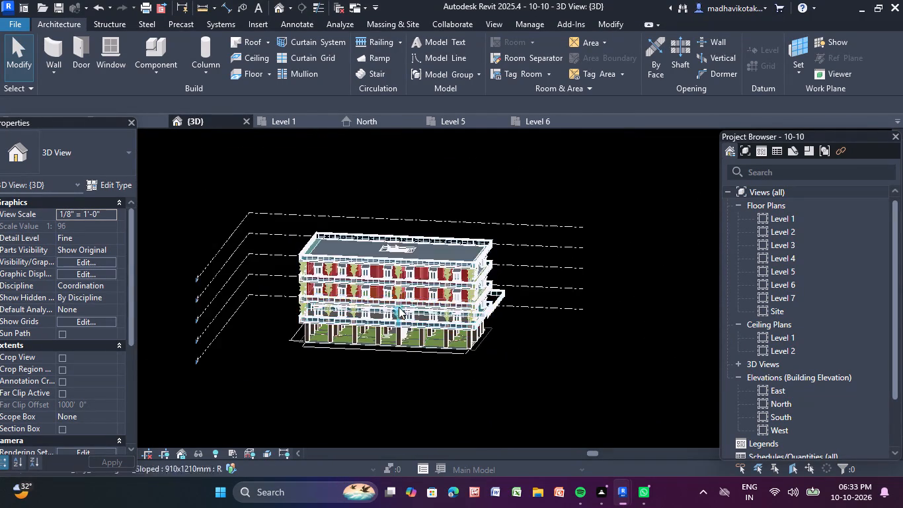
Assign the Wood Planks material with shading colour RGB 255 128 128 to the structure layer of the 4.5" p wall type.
scroll(398, 307, up, 9)
scroll(469, 386, up, 2)
scroll(358, 360, down, 2)
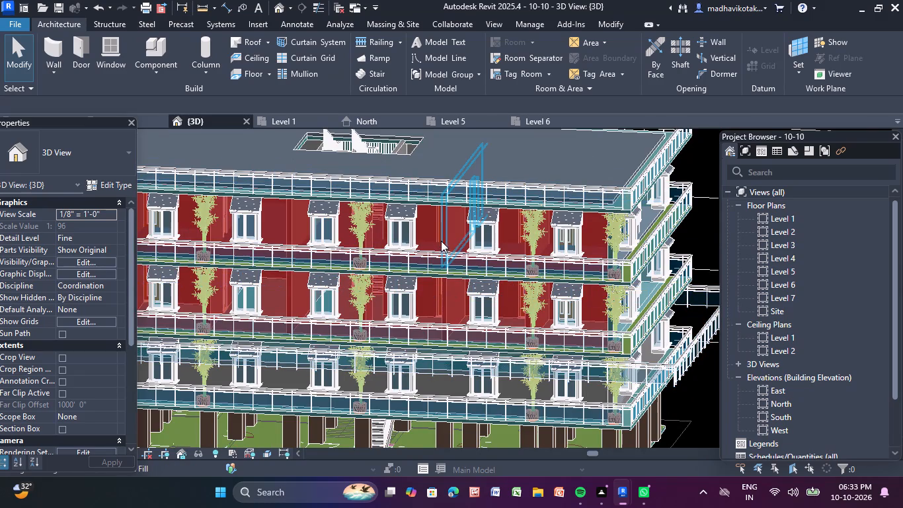
click(442, 239)
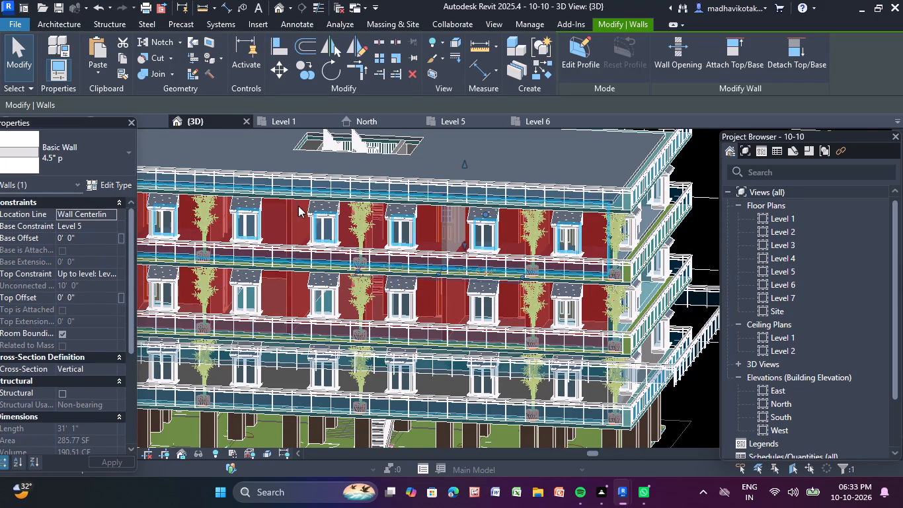
click(113, 188)
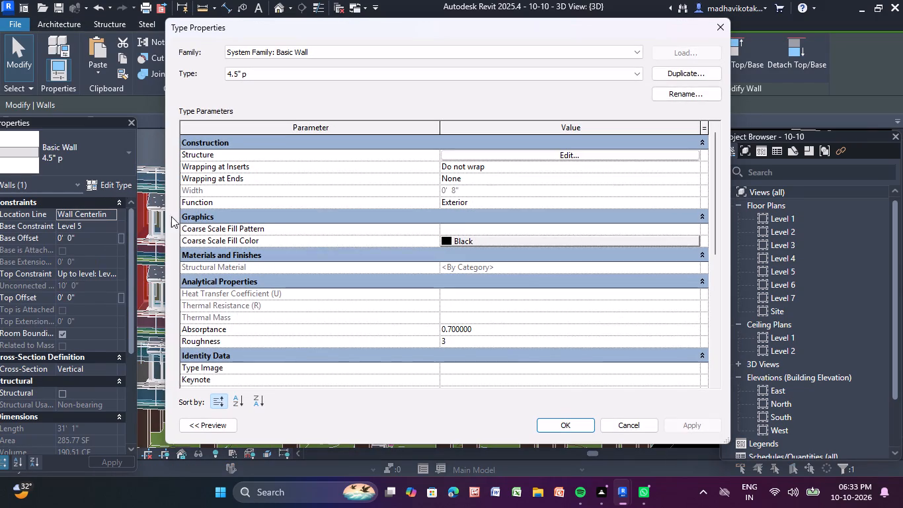
click(586, 153)
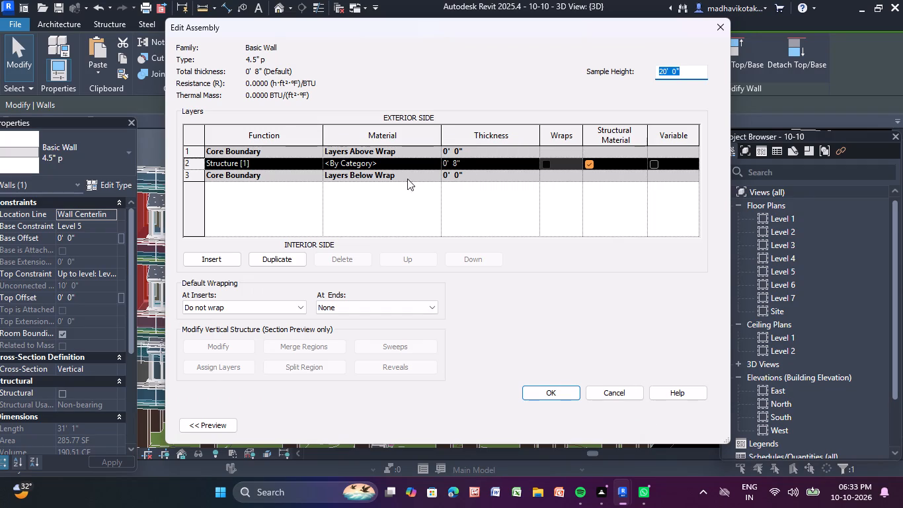
click(430, 161)
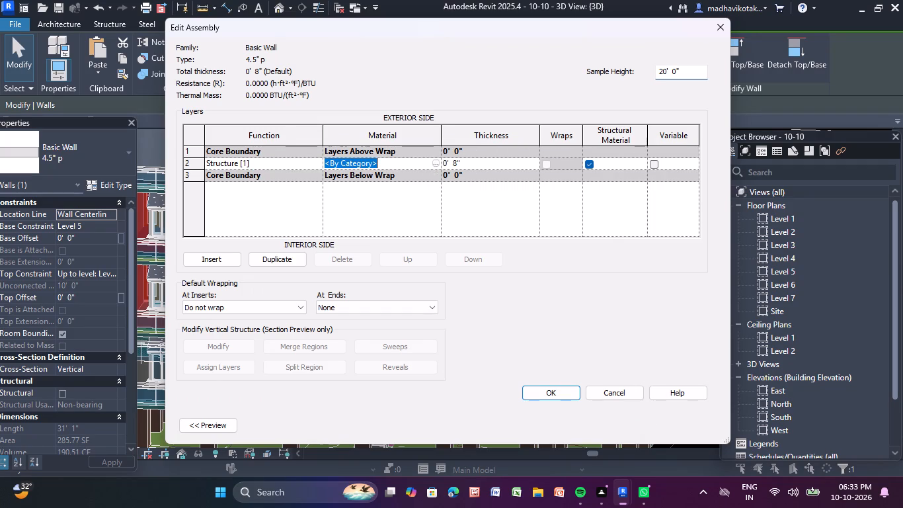
click(435, 167)
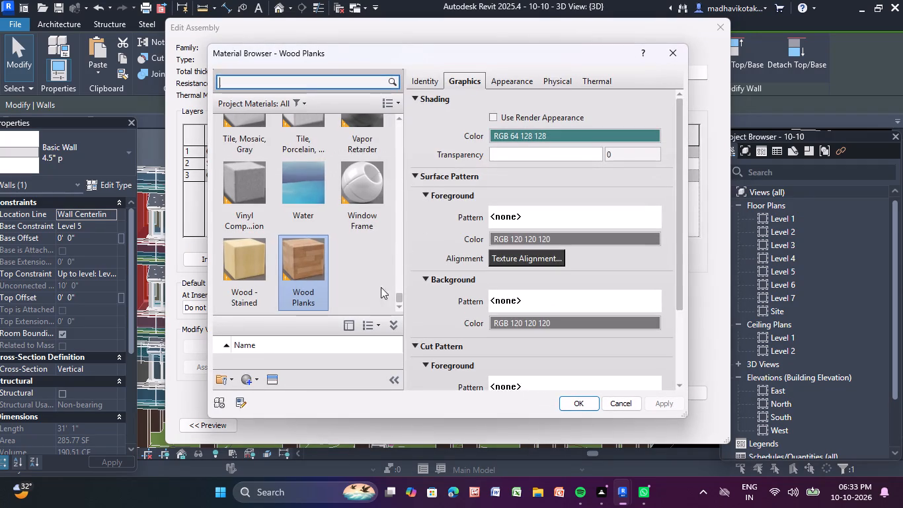
scroll(302, 251, down, 3)
scroll(331, 241, up, 3)
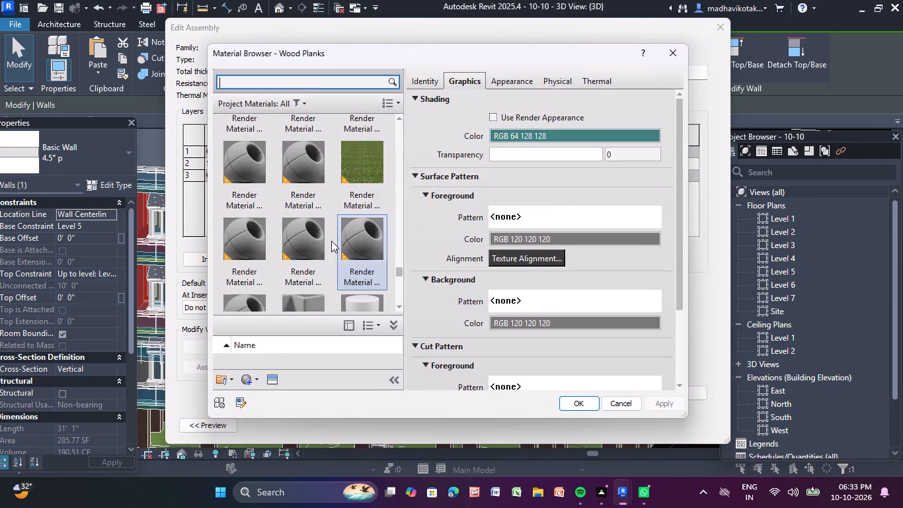
scroll(331, 240, up, 13)
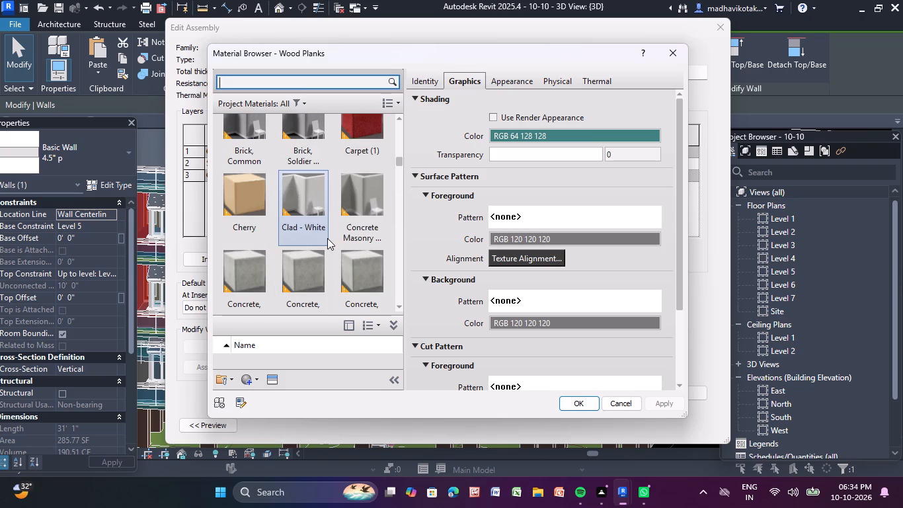
click(606, 139)
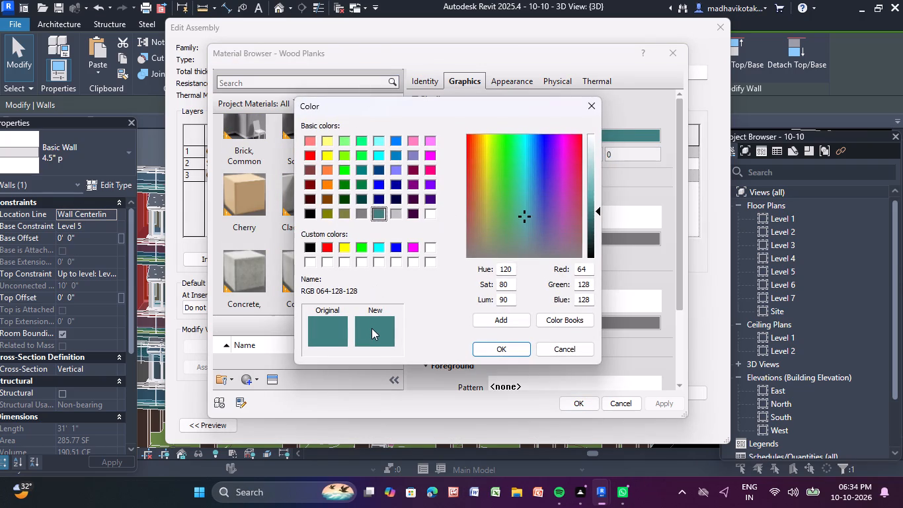
click(345, 168)
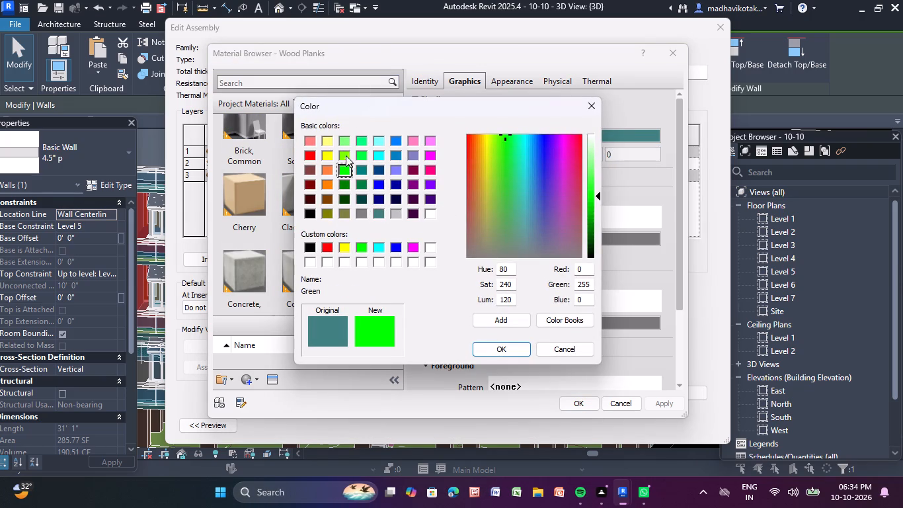
click(325, 158)
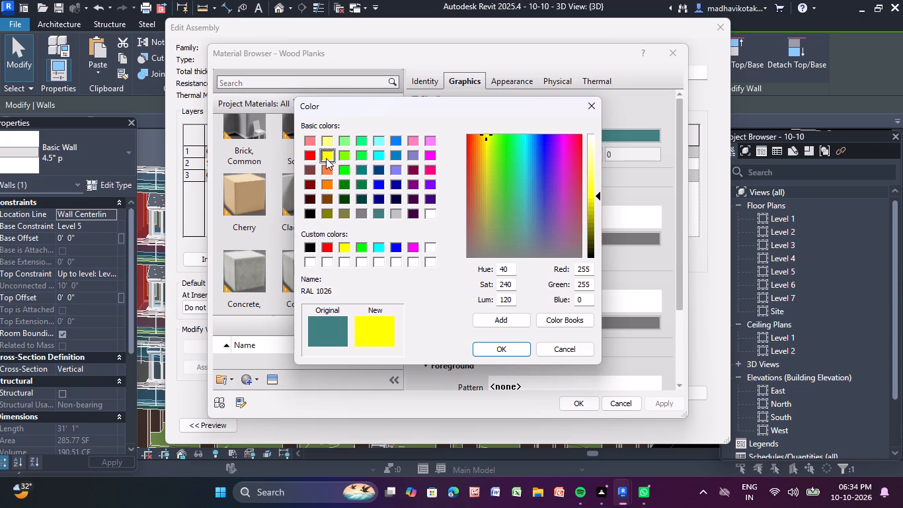
click(309, 142)
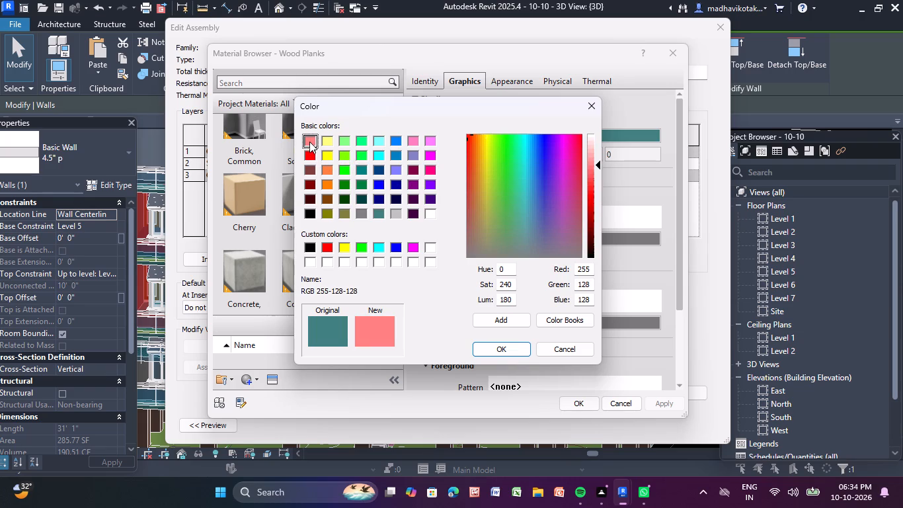
click(499, 345)
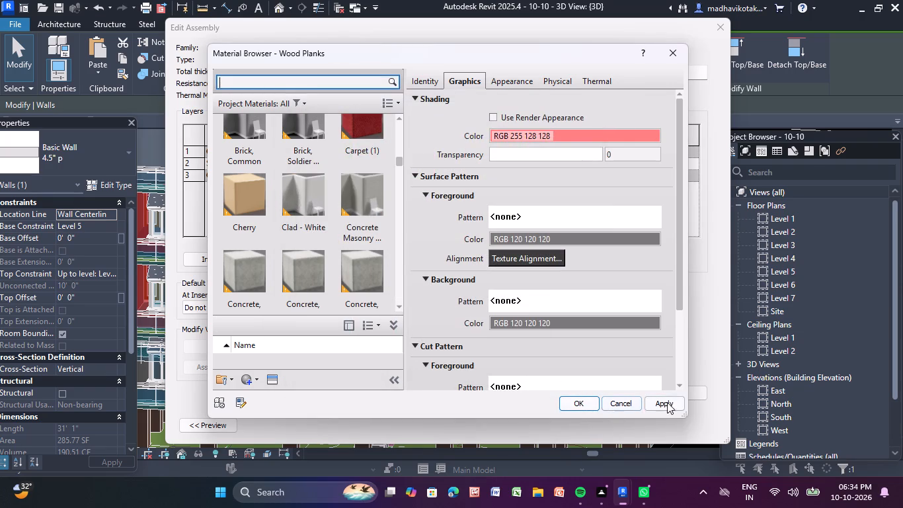
click(669, 400)
click(579, 405)
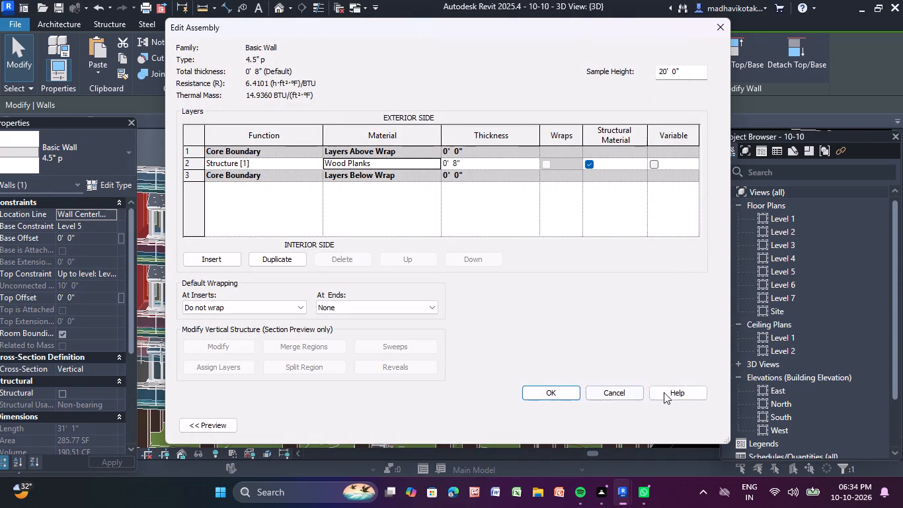
click(555, 394)
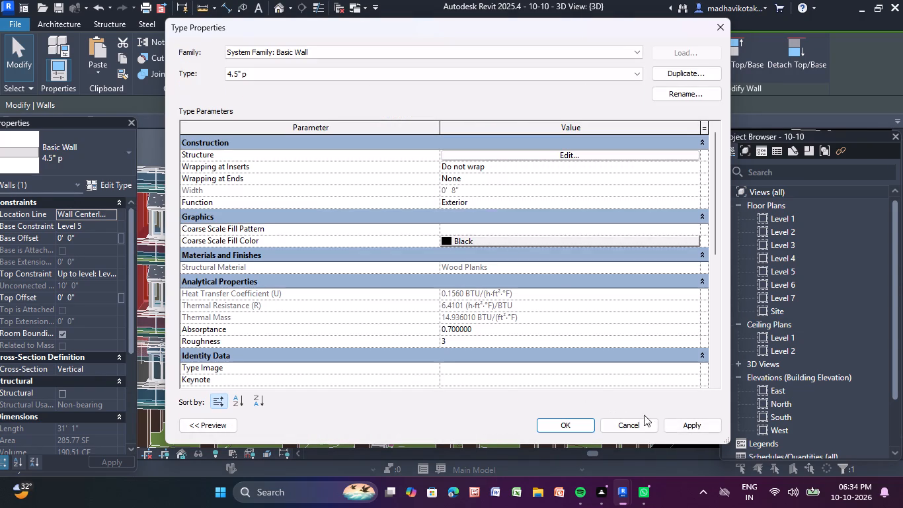
click(678, 422)
click(566, 428)
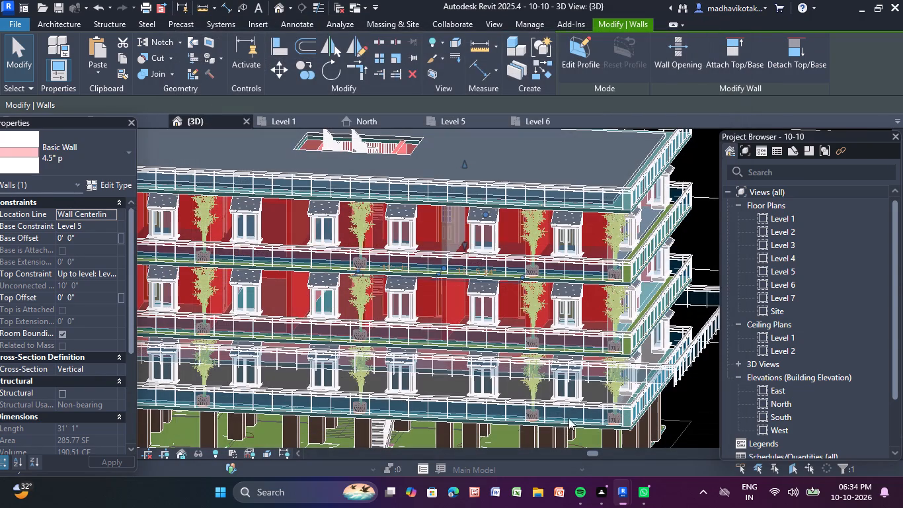
Examine the recoloured walls around the windows and balconies on the long facade with the potted bamboo plants.
scroll(489, 314, down, 3)
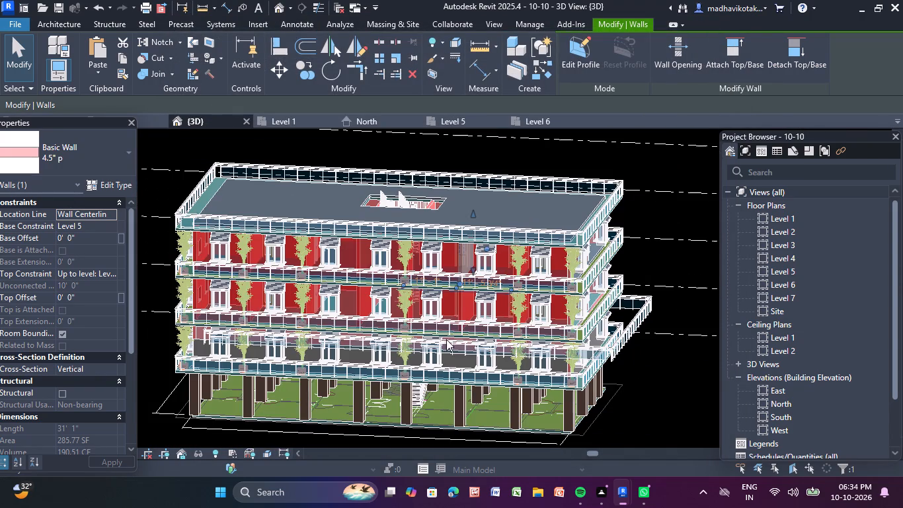
scroll(456, 326, up, 2)
scroll(358, 308, up, 7)
scroll(283, 279, up, 7)
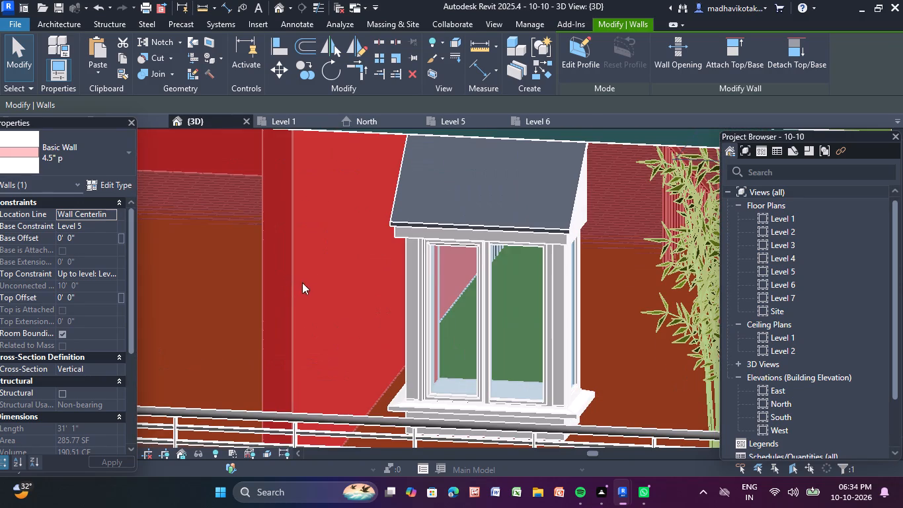
scroll(382, 292, down, 13)
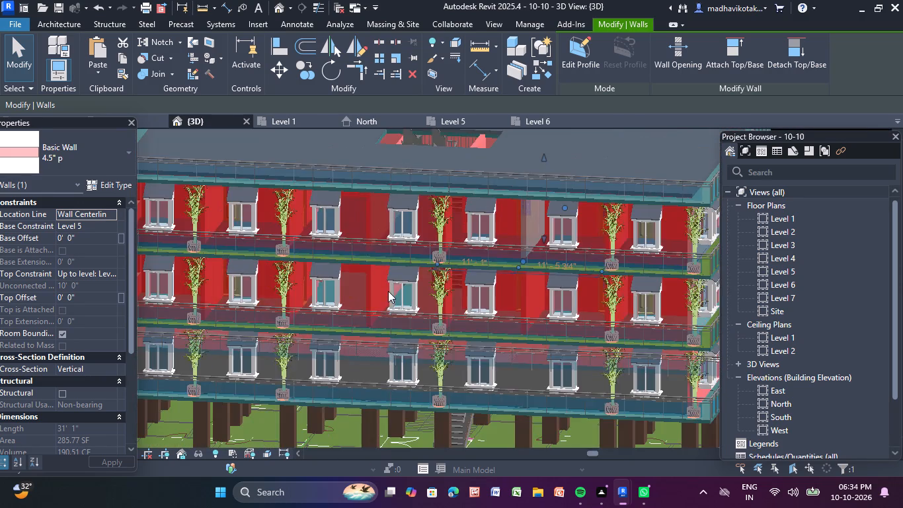
scroll(416, 288, down, 4)
scroll(363, 291, up, 12)
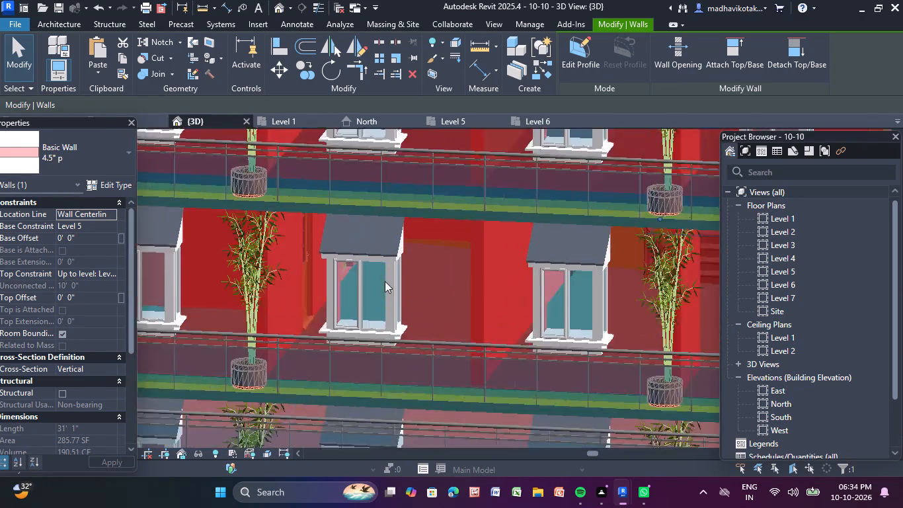
scroll(385, 281, up, 5)
scroll(502, 261, down, 6)
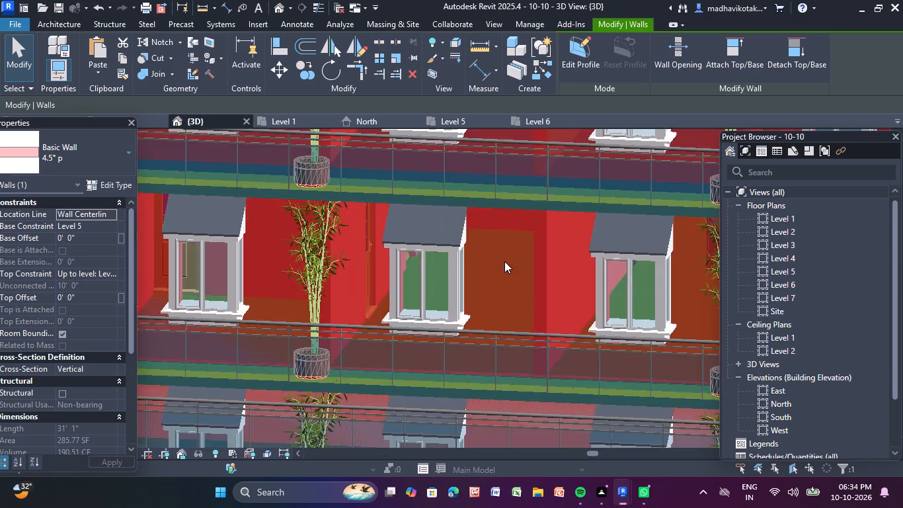
scroll(504, 261, down, 5)
scroll(459, 233, down, 6)
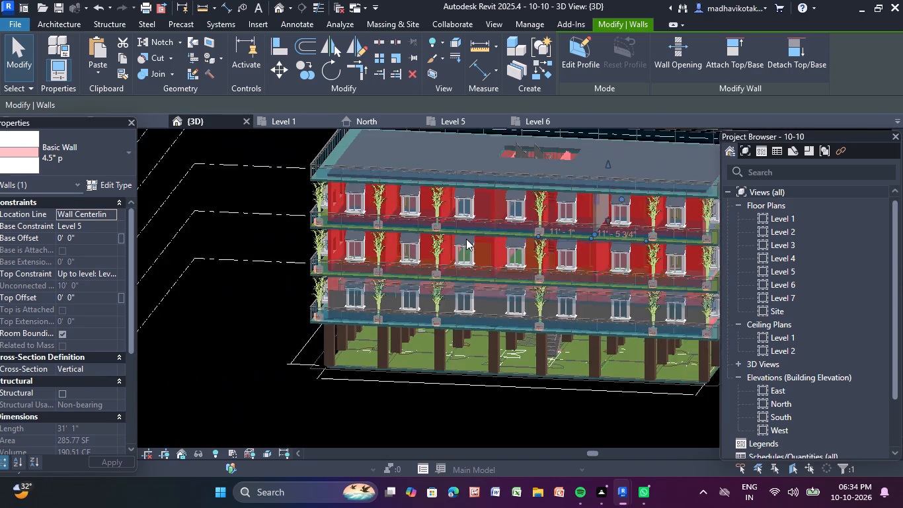
scroll(457, 226, up, 3)
scroll(376, 291, down, 4)
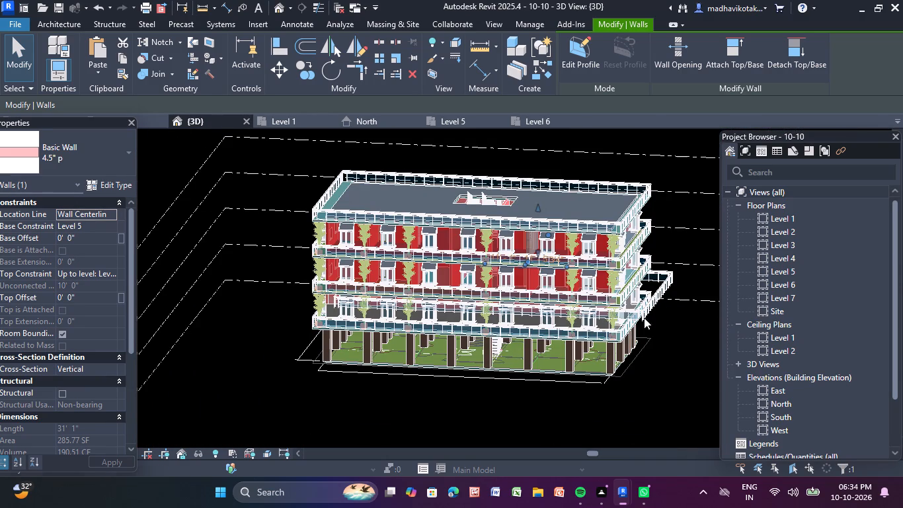
Examine the wall colour on each storey of the building's opposite long side, around the central staircase.
shift+middle_drag(644, 317, 375, 309)
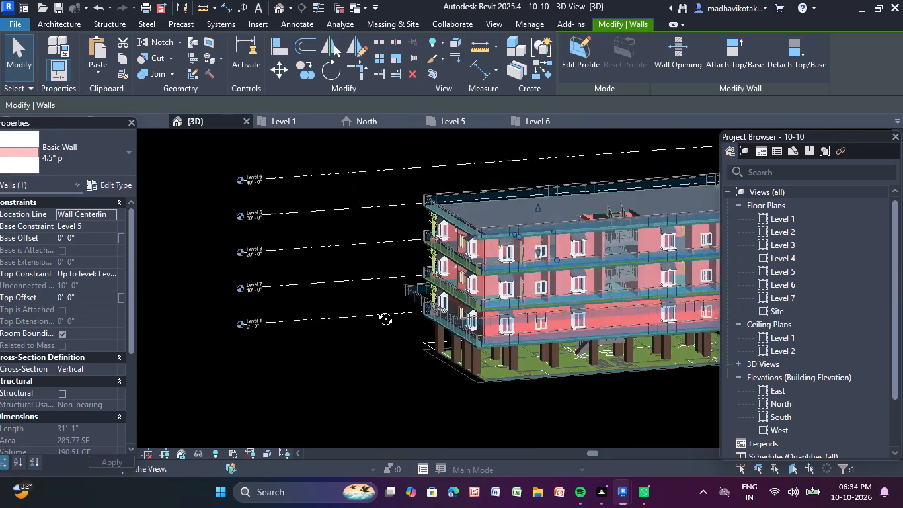
shift+middle_drag(375, 309, 348, 300)
shift+scroll(351, 301, down, 1)
shift+scroll(574, 339, up, 3)
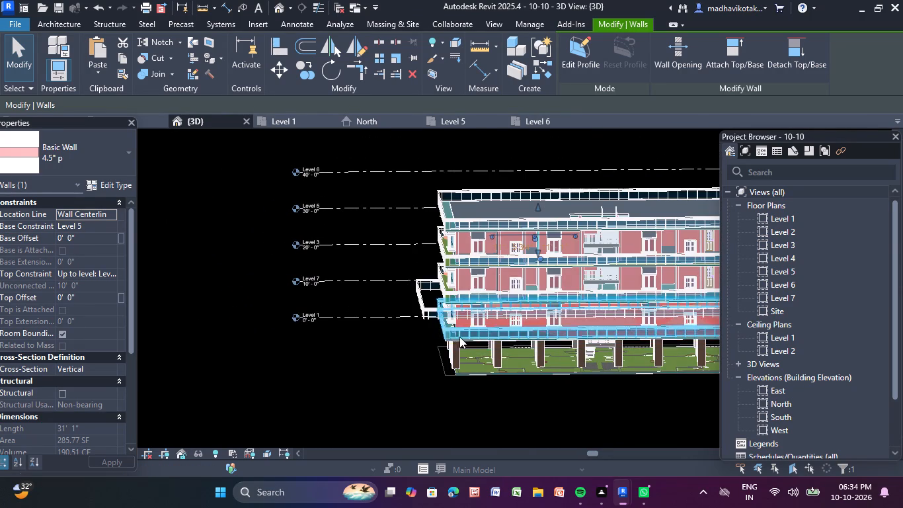
scroll(457, 337, down, 3)
scroll(591, 304, up, 6)
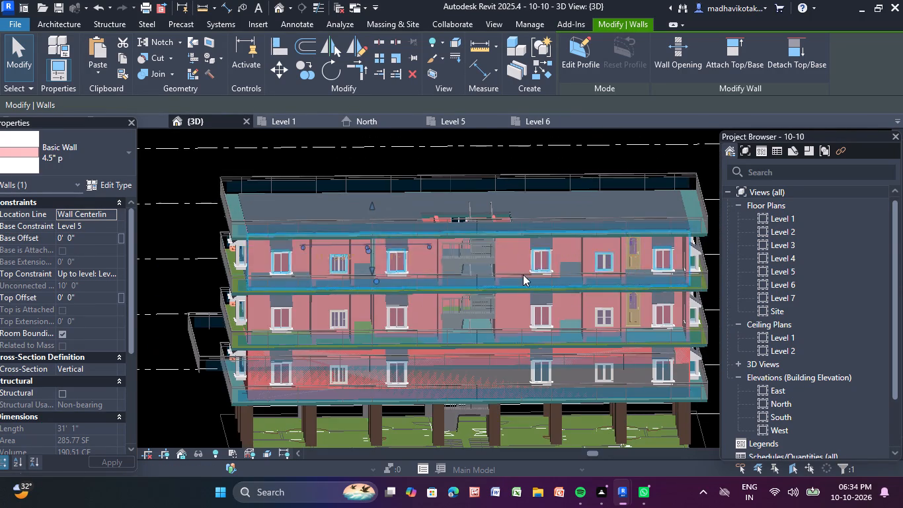
scroll(401, 280, up, 3)
scroll(402, 344, down, 2)
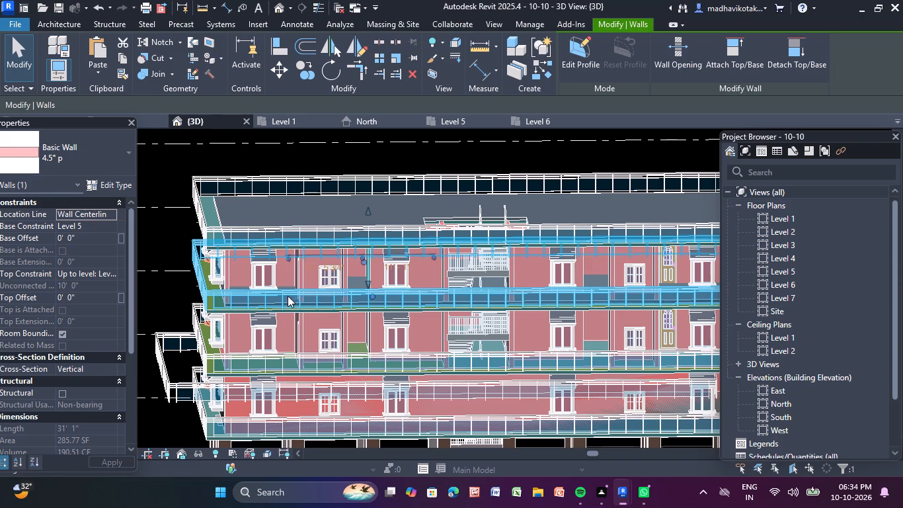
scroll(258, 365, down, 3)
scroll(457, 296, up, 1)
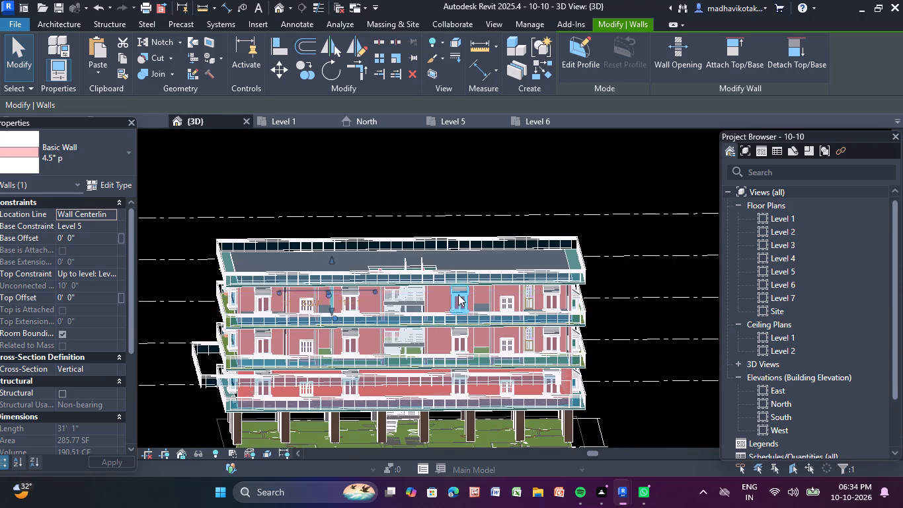
scroll(458, 294, up, 2)
scroll(463, 290, down, 7)
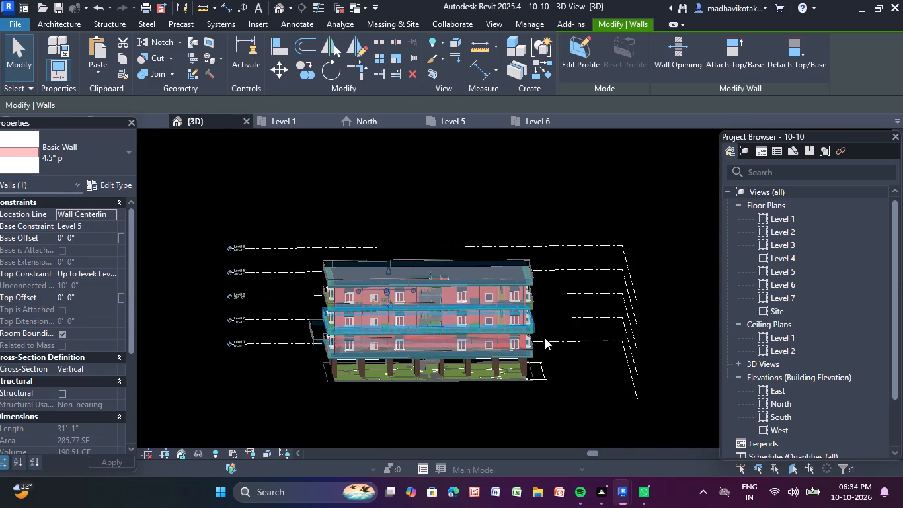
Examine the wall colour on the building's short end and up close on the long facade with the bamboo plants.
shift+middle_drag(578, 319, 396, 396)
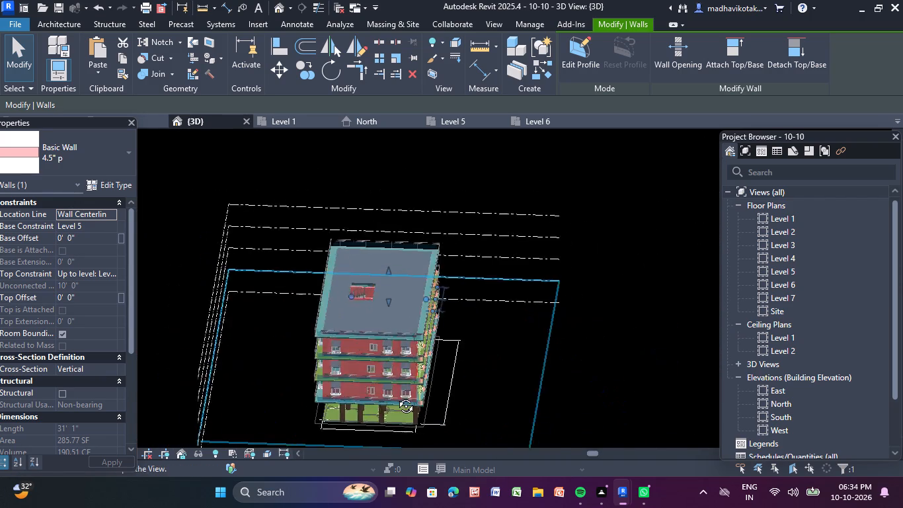
shift+middle_drag(396, 396, 414, 306)
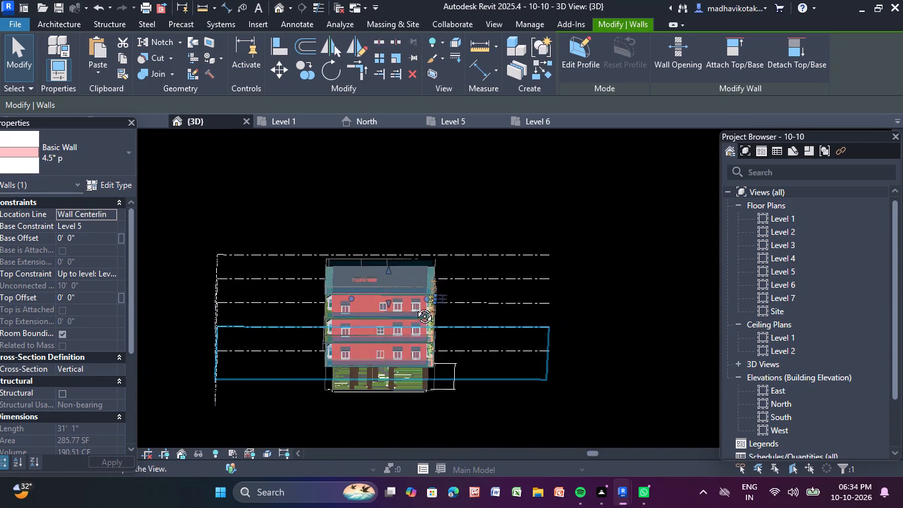
shift+middle_drag(414, 306, 411, 300)
scroll(371, 281, up, 3)
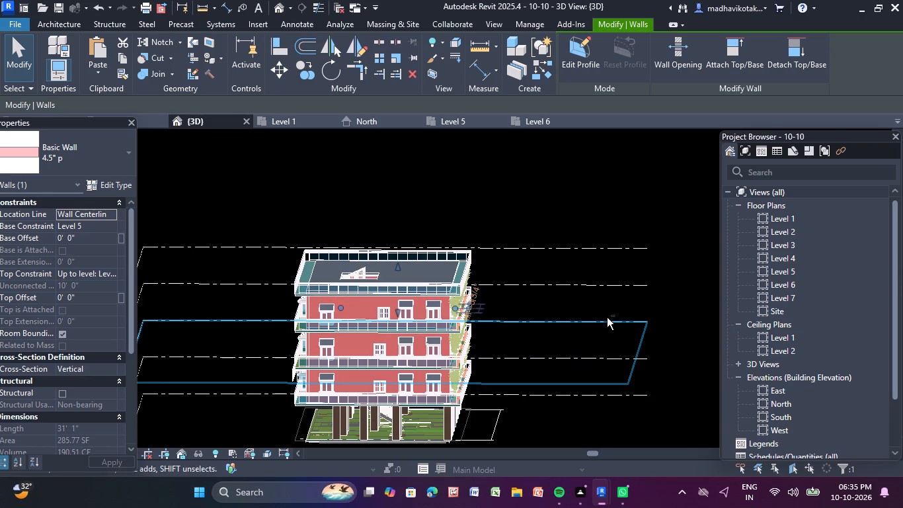
shift+middle_drag(608, 316, 438, 304)
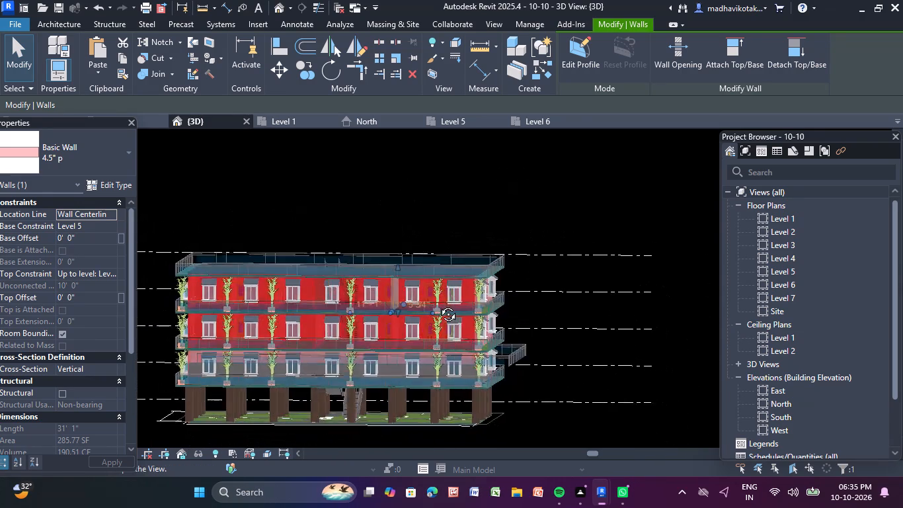
shift+middle_drag(438, 304, 448, 305)
shift+scroll(306, 281, up, 3)
scroll(356, 309, up, 4)
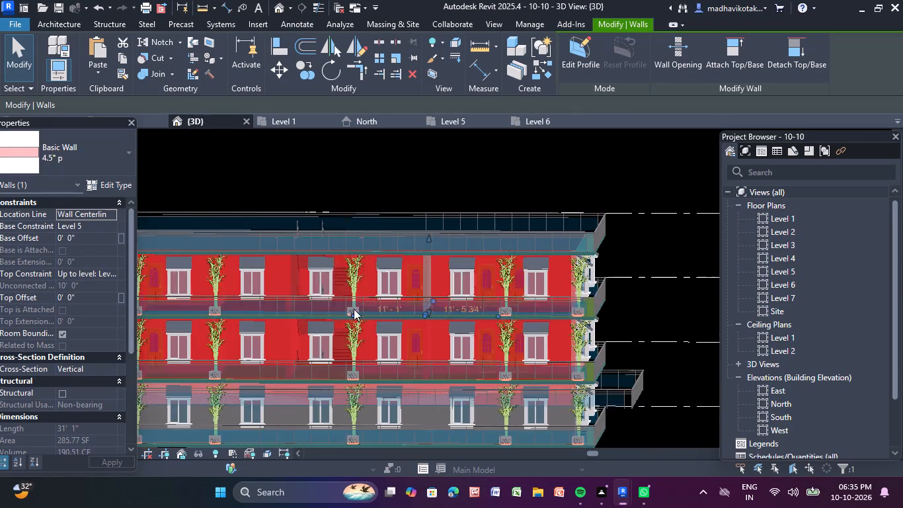
scroll(262, 294, up, 8)
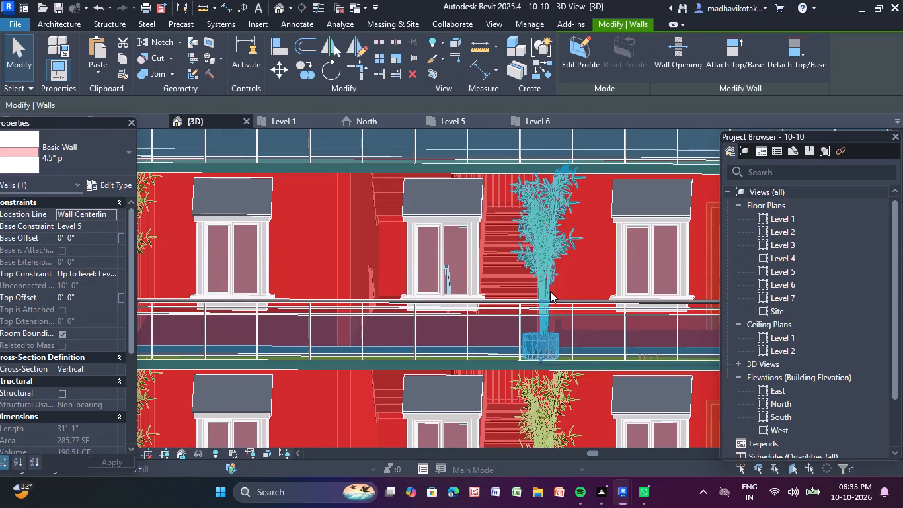
Set the Wood Planks shading colour to RGB 128 0 128 in the structure layer of the Level 5 bamboo facade's 9" w wall type.
scroll(551, 291, down, 9)
scroll(552, 290, up, 3)
scroll(253, 288, up, 3)
scroll(163, 267, up, 3)
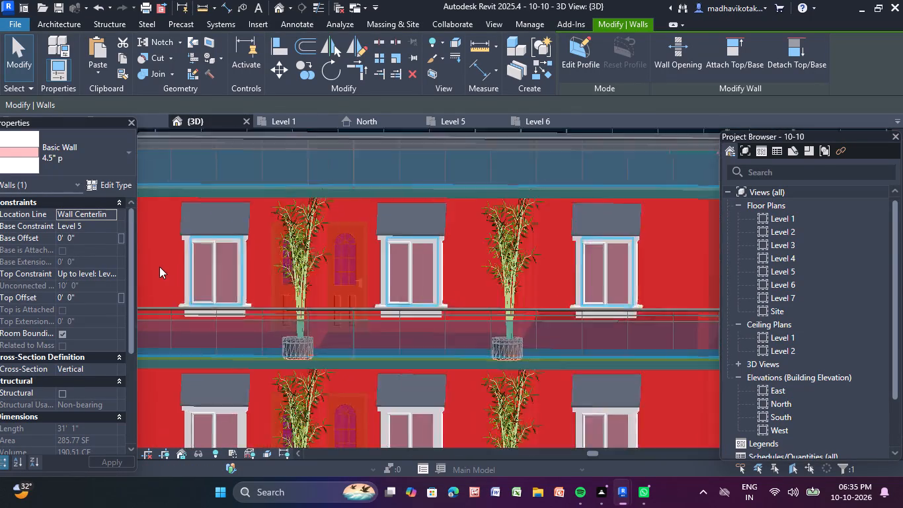
scroll(159, 267, up, 7)
scroll(334, 273, down, 2)
scroll(467, 278, down, 4)
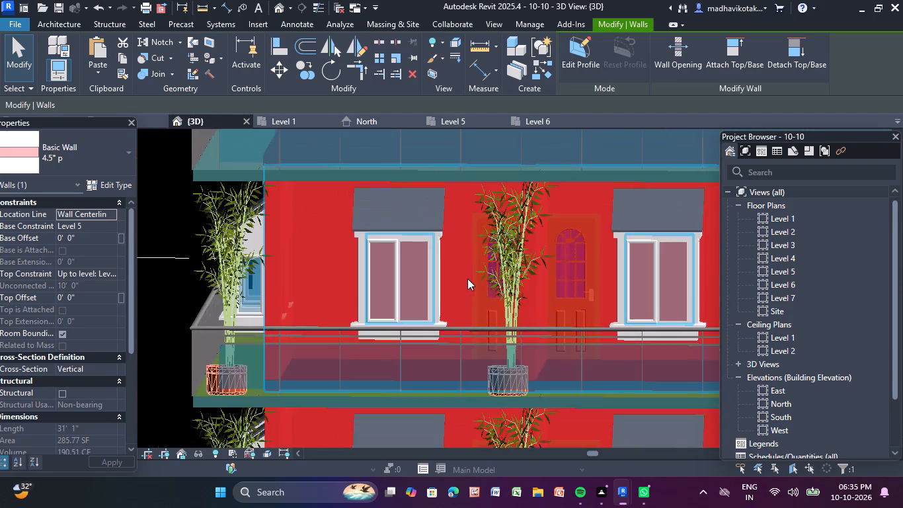
click(298, 273)
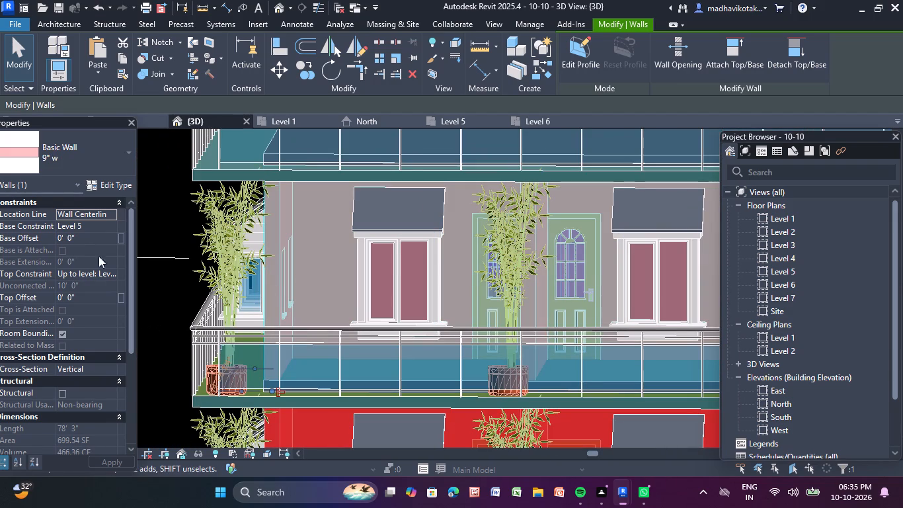
click(124, 181)
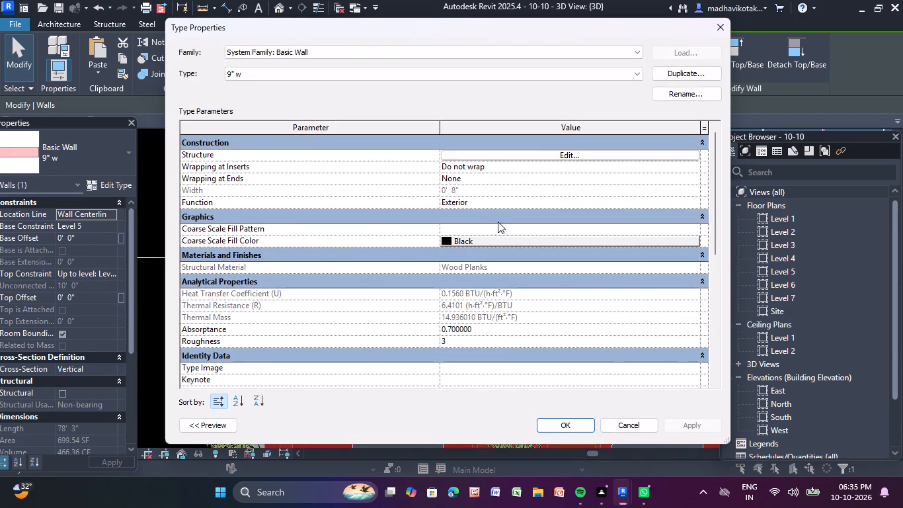
click(576, 155)
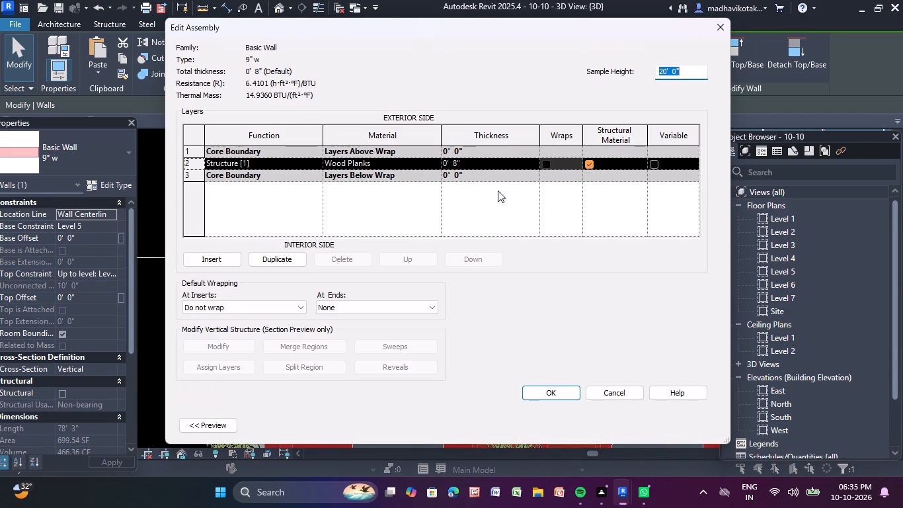
click(414, 162)
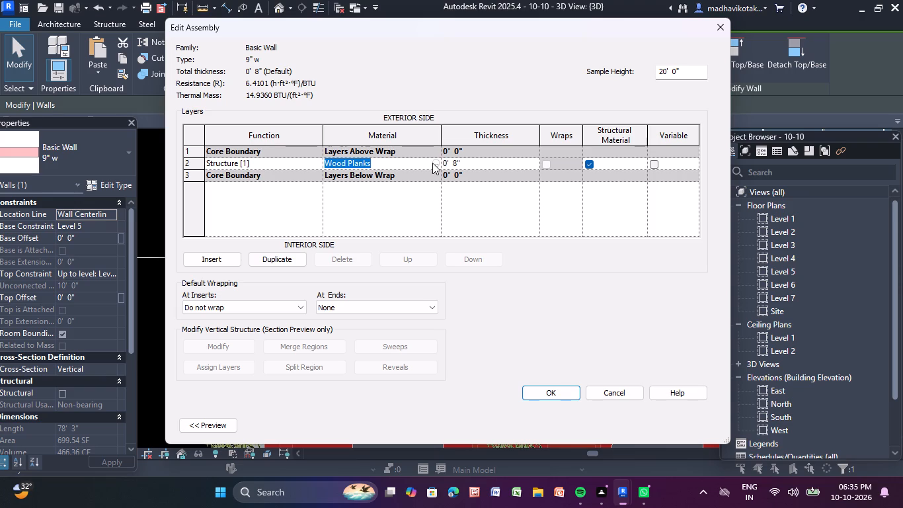
click(432, 163)
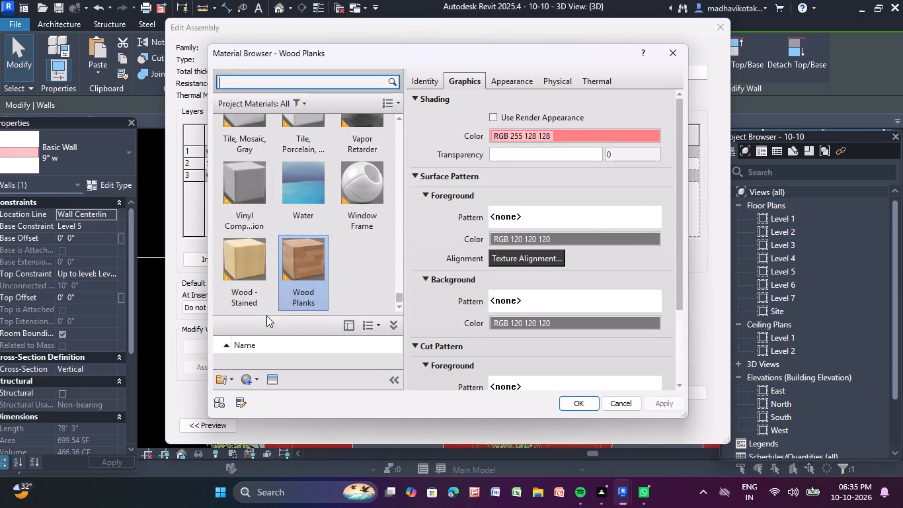
click(609, 138)
click(339, 320)
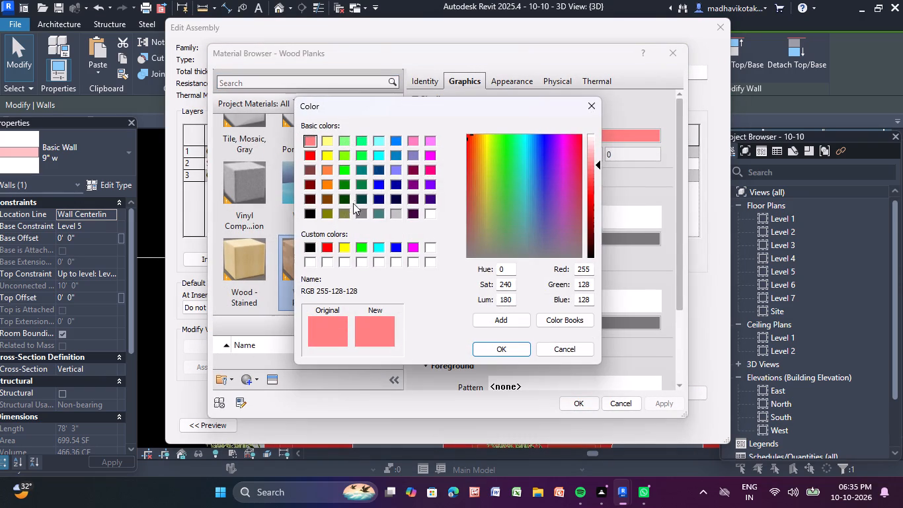
click(311, 185)
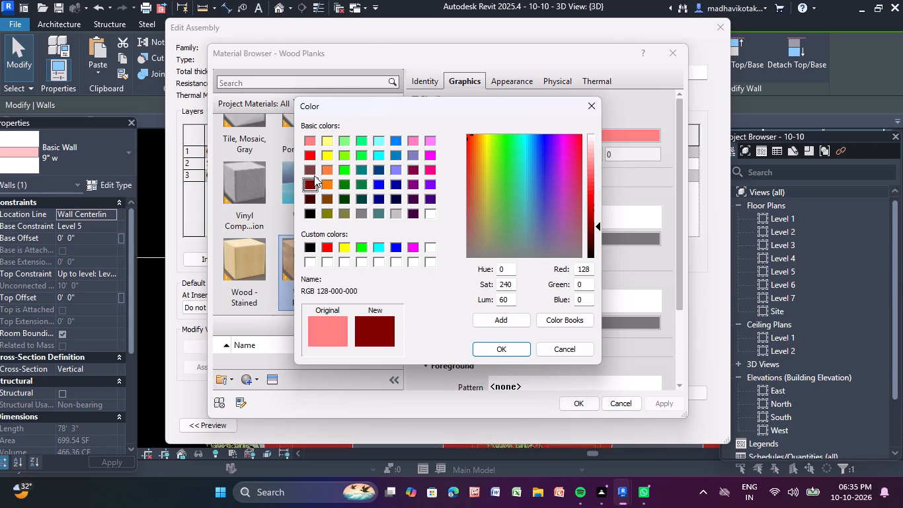
click(347, 167)
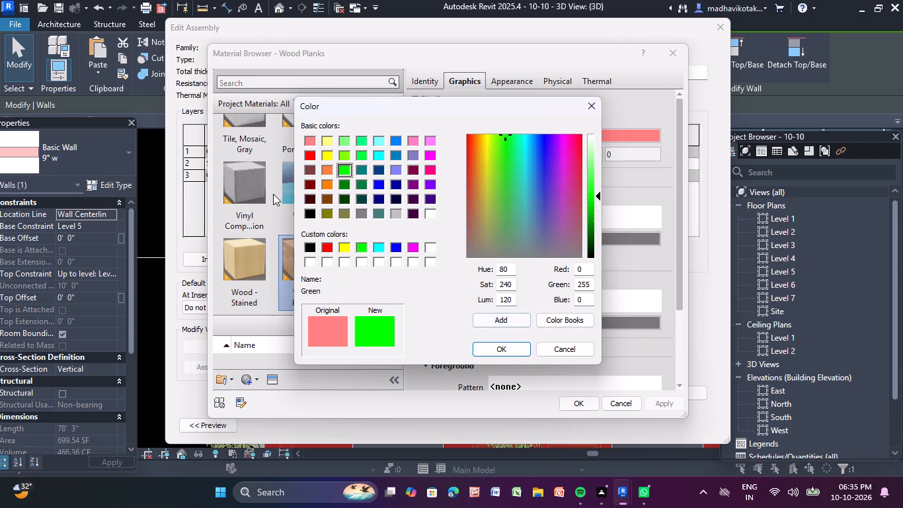
click(395, 139)
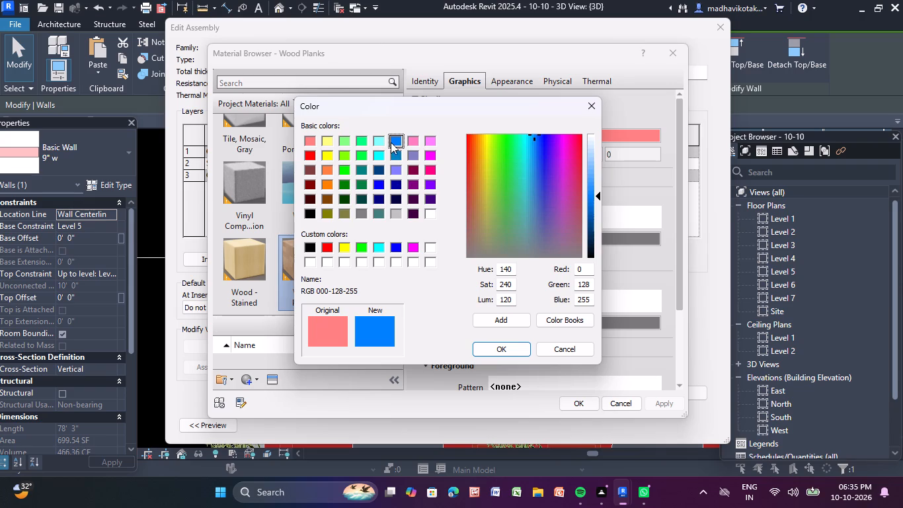
click(428, 143)
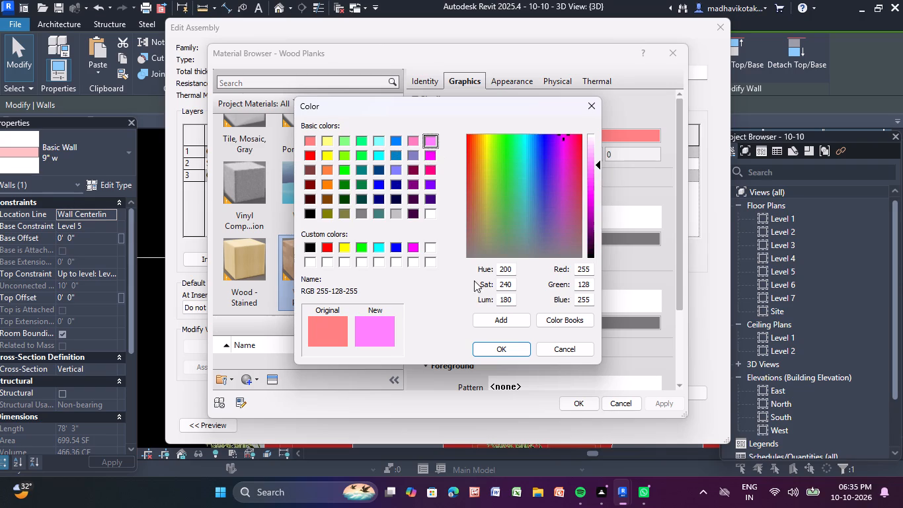
click(418, 245)
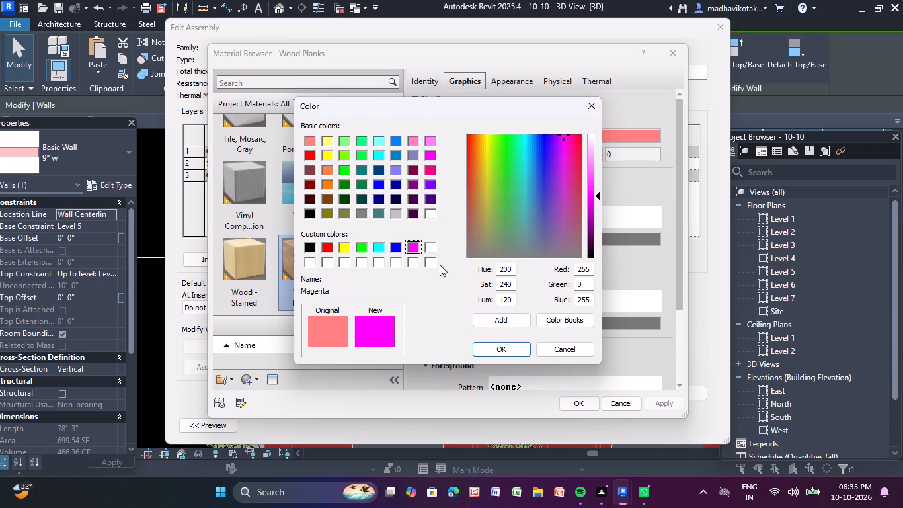
click(417, 183)
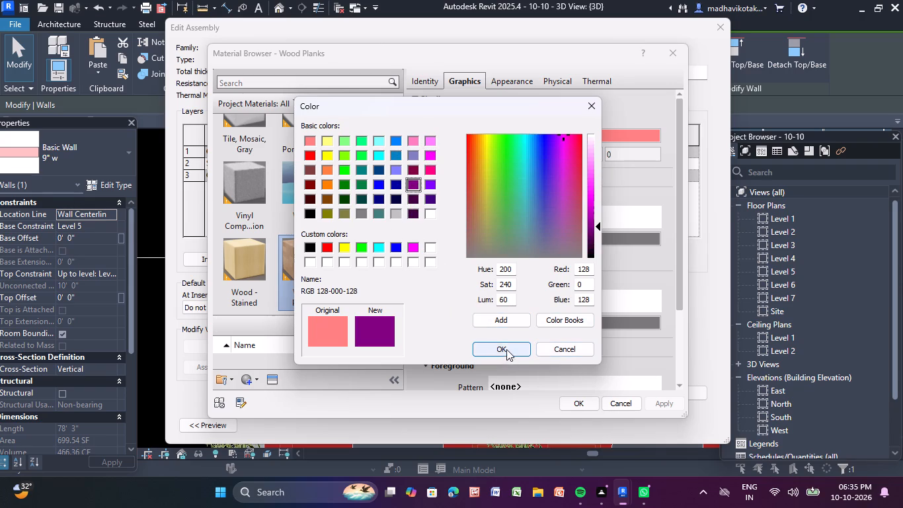
click(506, 349)
click(662, 405)
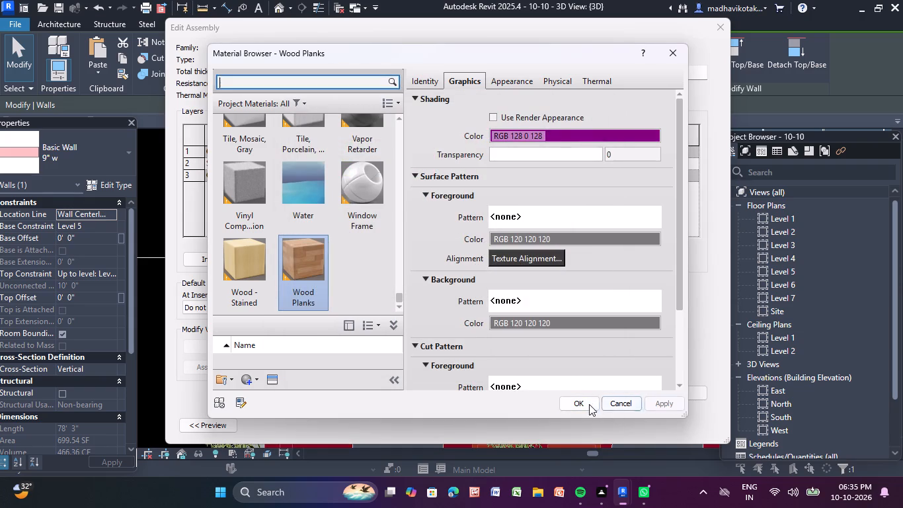
click(586, 401)
click(561, 392)
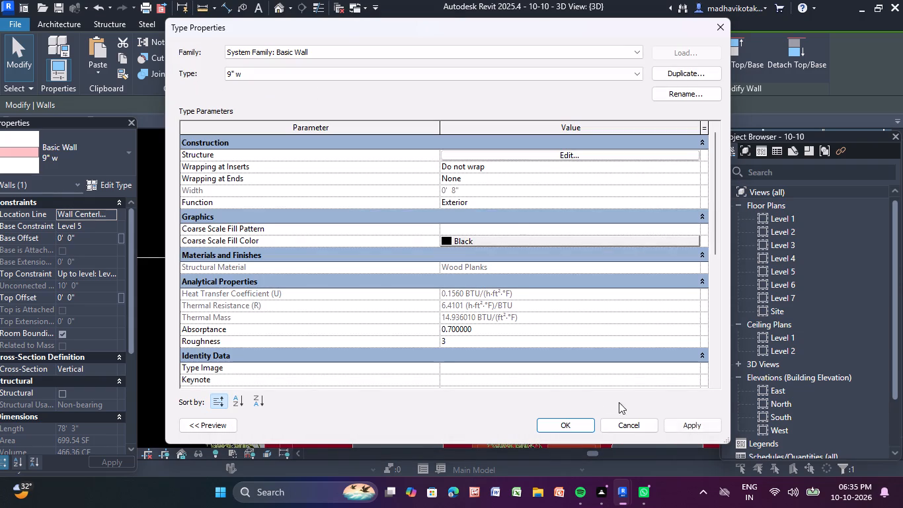
click(683, 419)
click(564, 425)
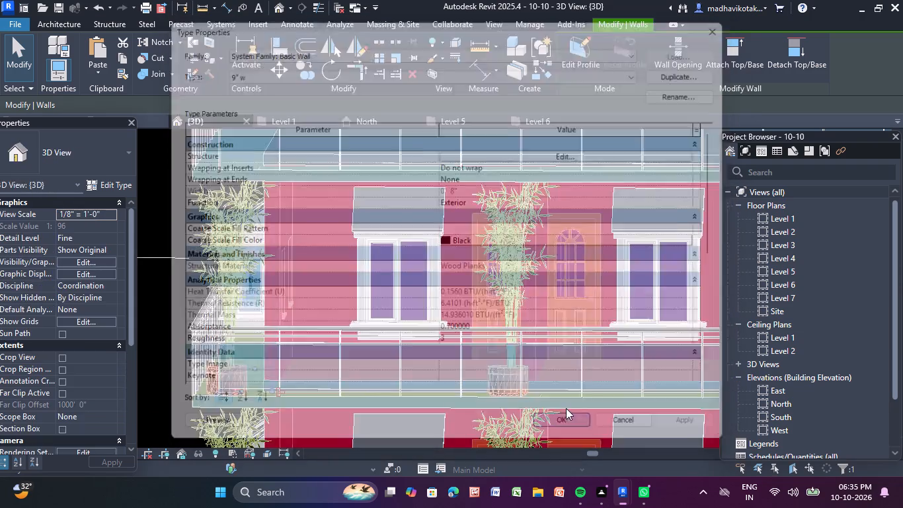
Examine the recoloured walls across the bamboo facade and on the opposite long side around the central staircase.
scroll(516, 359, down, 6)
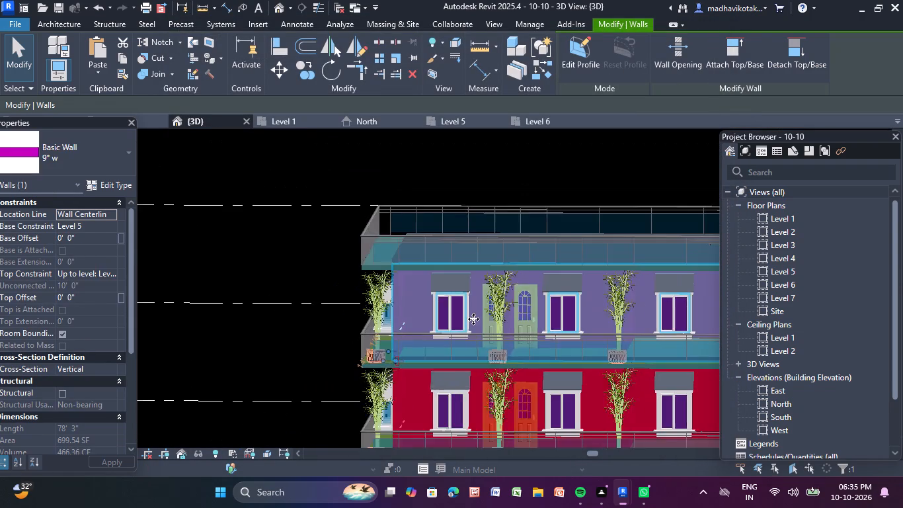
scroll(442, 314, down, 8)
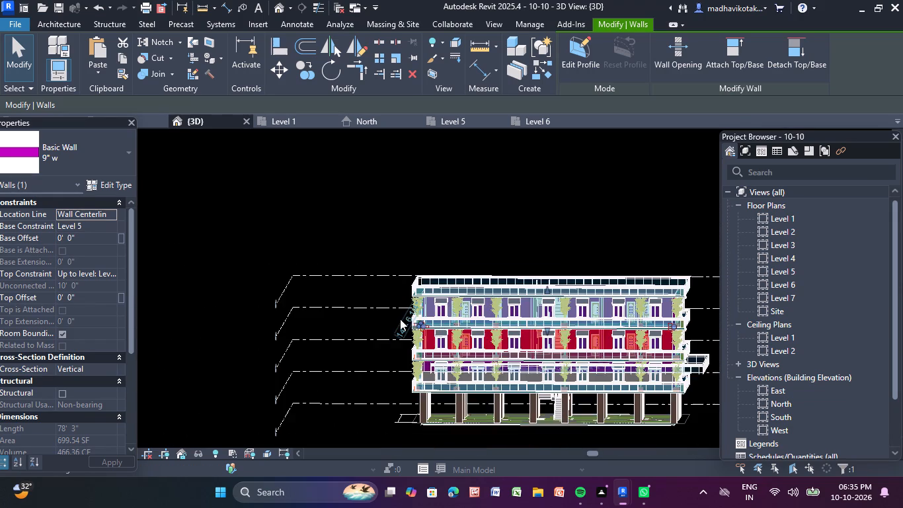
scroll(452, 342, up, 3)
scroll(299, 280, down, 4)
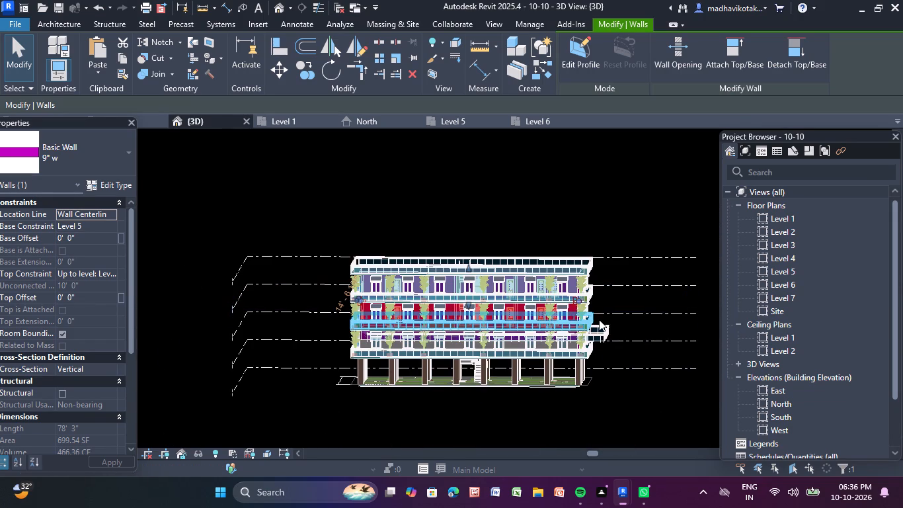
shift+middle_drag(619, 280, 513, 369)
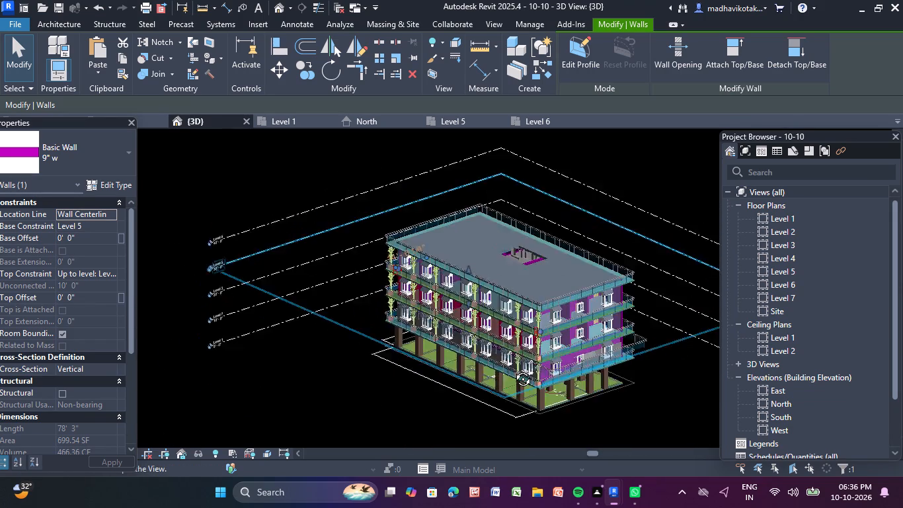
shift+middle_drag(513, 369, 294, 306)
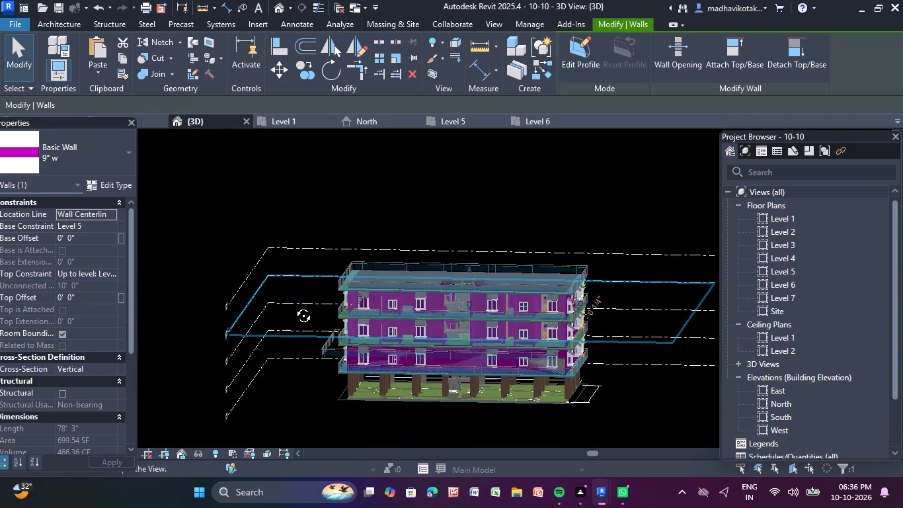
shift+middle_drag(294, 306, 314, 280)
scroll(400, 339, up, 3)
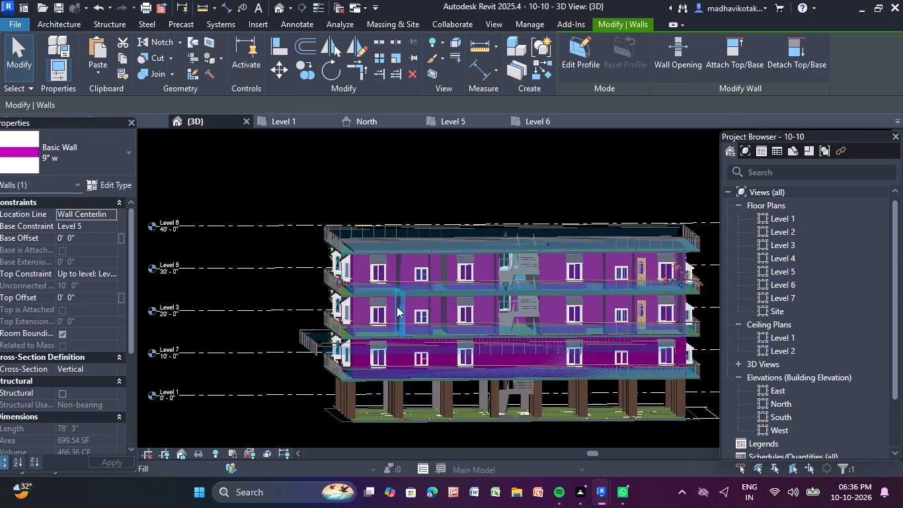
scroll(409, 296, up, 6)
scroll(341, 317, down, 4)
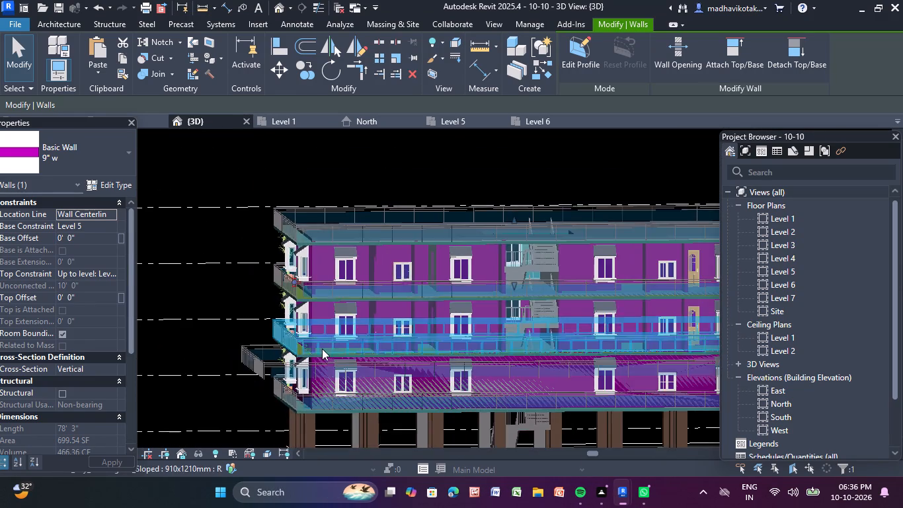
Examine the wall colours on the building's short end and on each storey of the bamboo facade.
shift+middle_drag(290, 327, 392, 360)
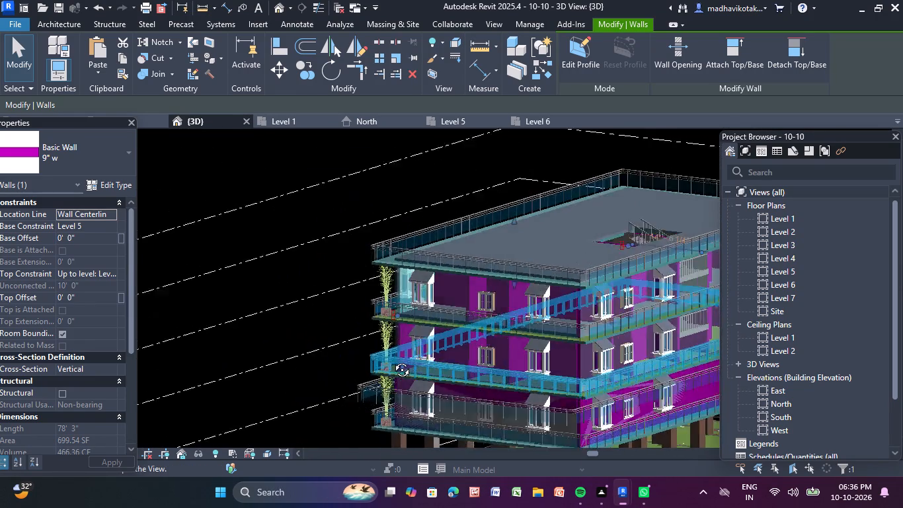
shift+middle_drag(392, 360, 425, 373)
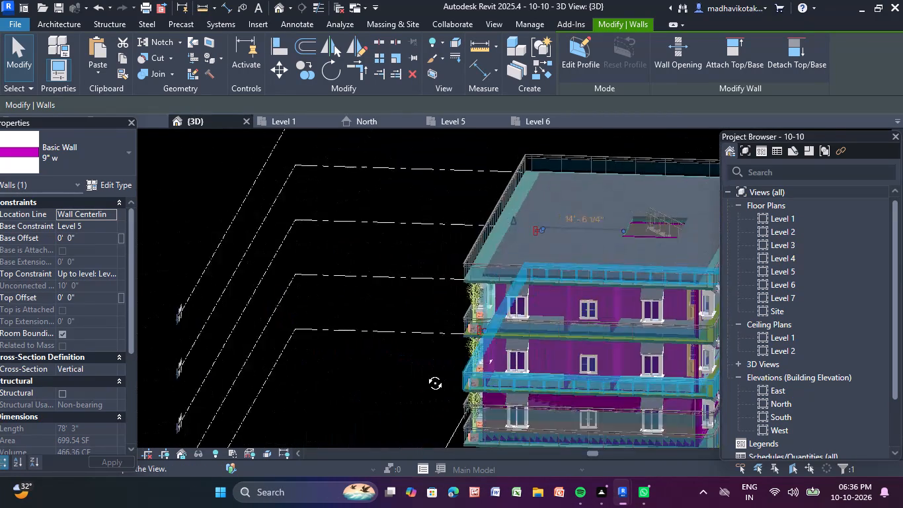
shift+middle_drag(425, 373, 317, 328)
scroll(338, 323, down, 5)
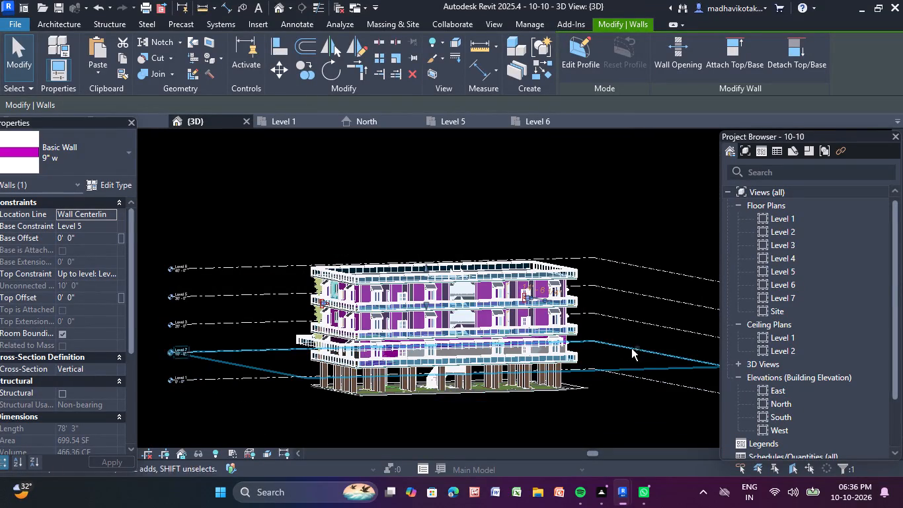
shift+scroll(633, 347, down, 1)
shift+middle_drag(633, 347, 268, 309)
scroll(405, 372, up, 2)
scroll(334, 308, up, 2)
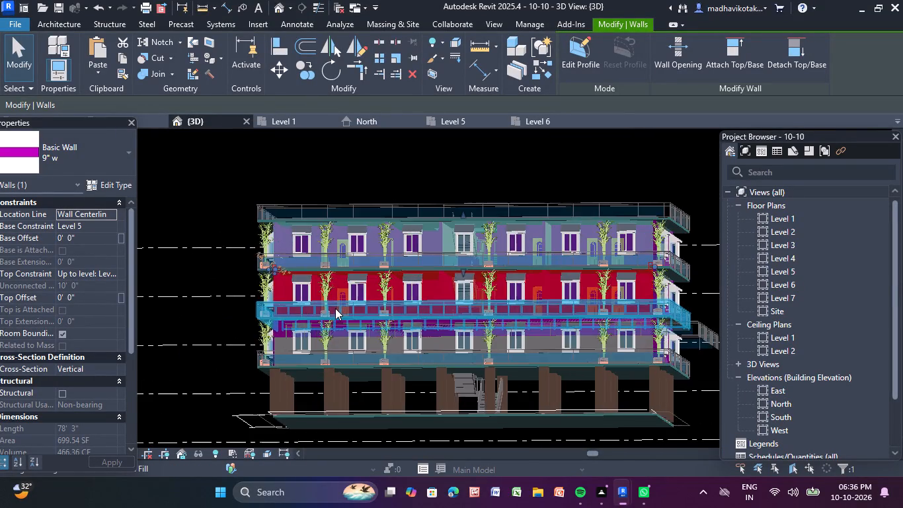
scroll(338, 305, up, 2)
scroll(501, 336, up, 3)
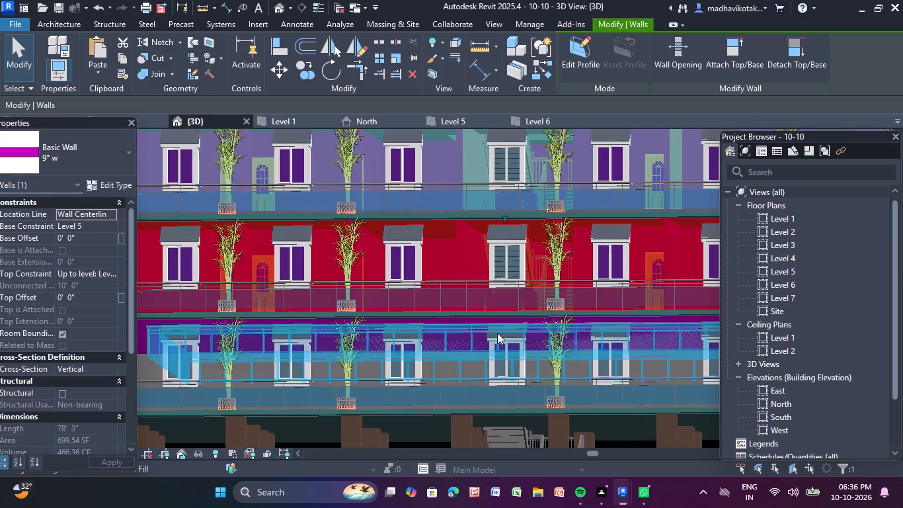
Inspect the Level 3 facade wall's type on the bamboo side and examine the upper two storeys' wall colours up close.
click(445, 256)
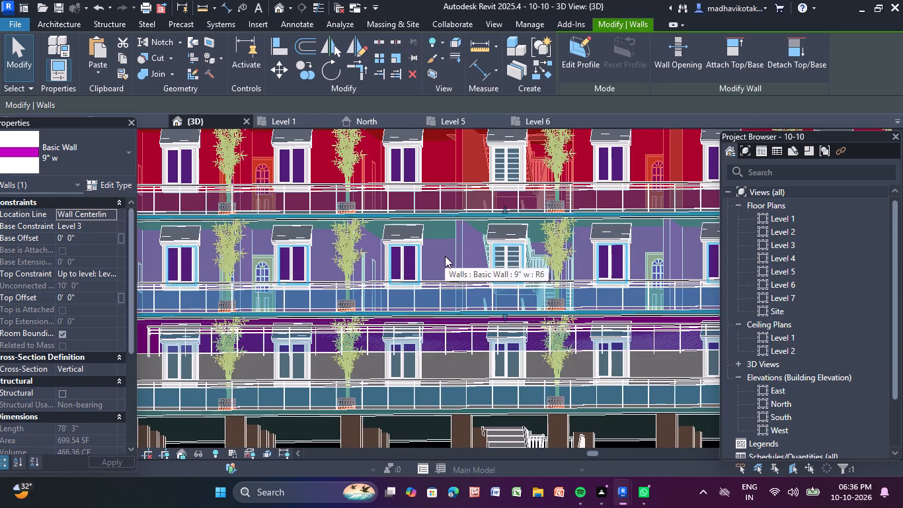
scroll(445, 256, down, 6)
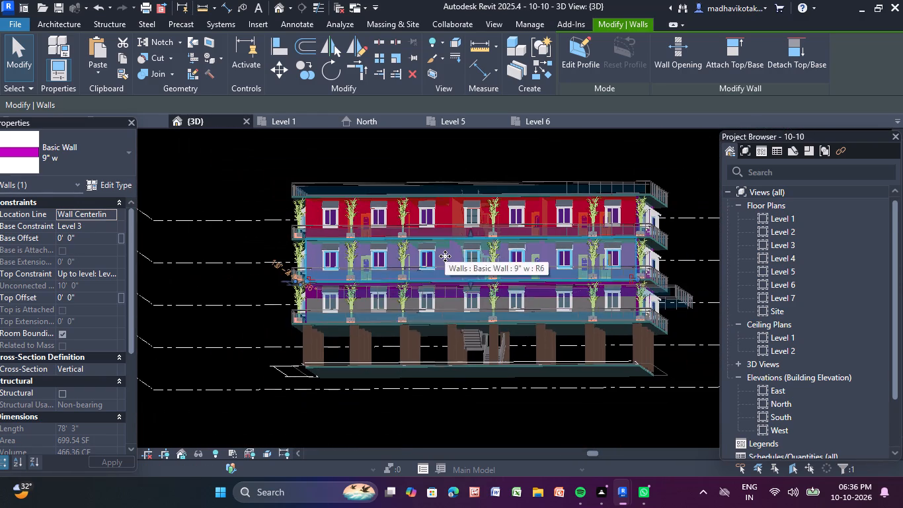
click(194, 433)
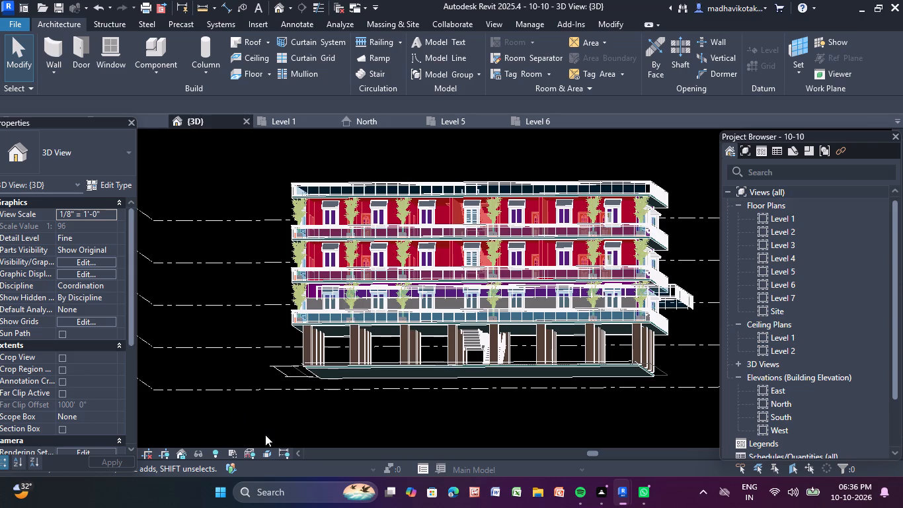
click(248, 429)
scroll(451, 223, up, 3)
scroll(387, 202, up, 3)
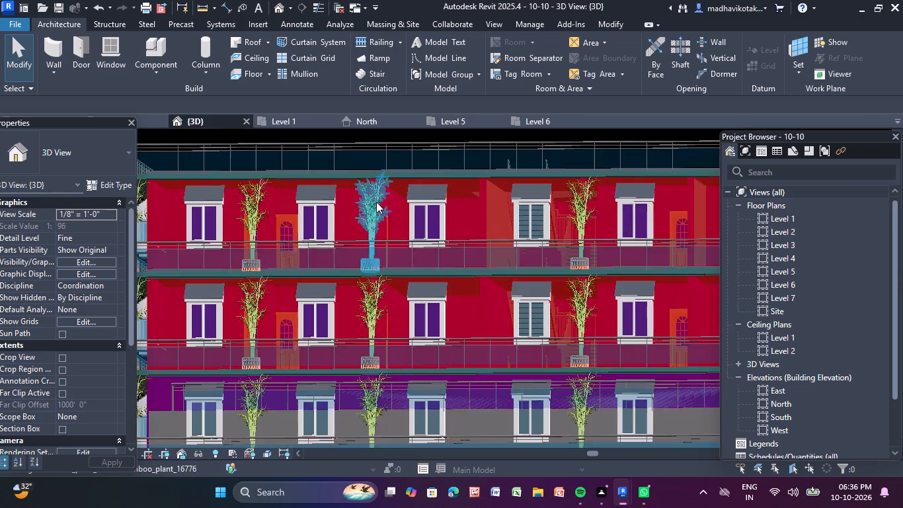
scroll(403, 262, up, 3)
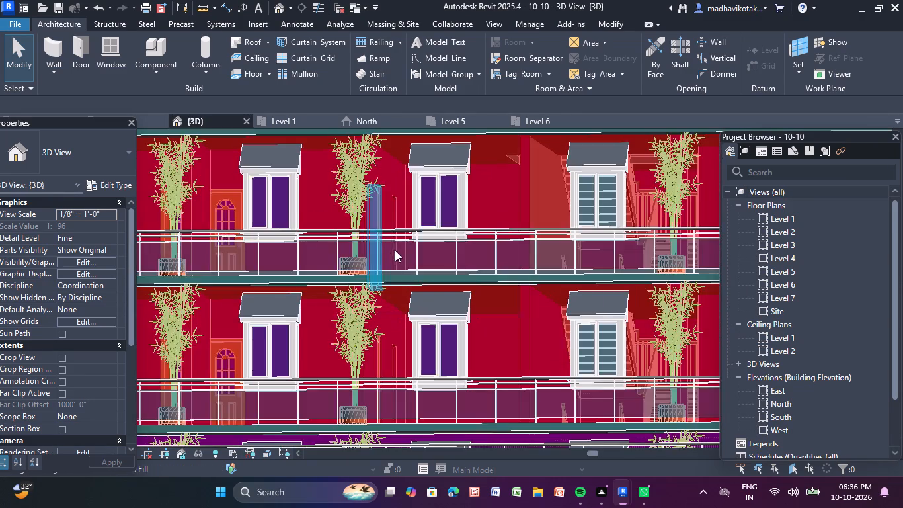
scroll(404, 241, down, 3)
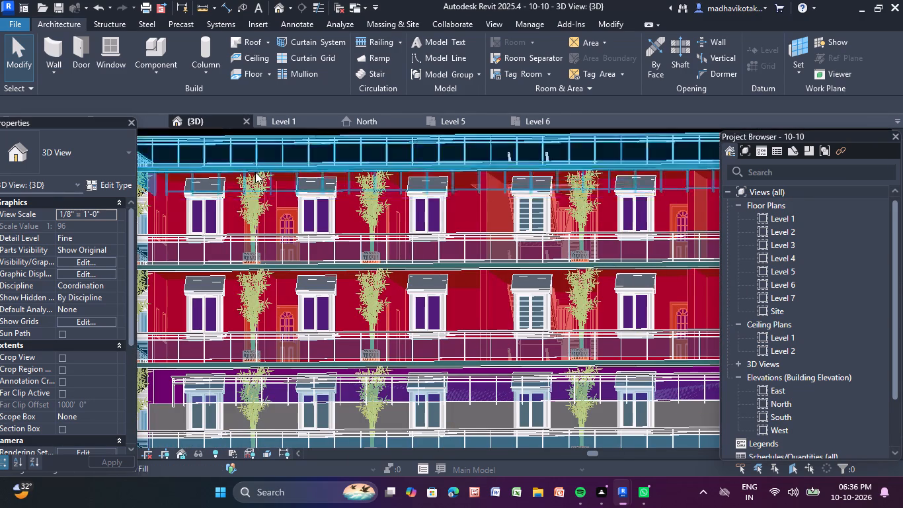
Inspect the type properties of a Level 5 bamboo plant and of the Level 5 facade wall behind it.
click(272, 208)
click(106, 188)
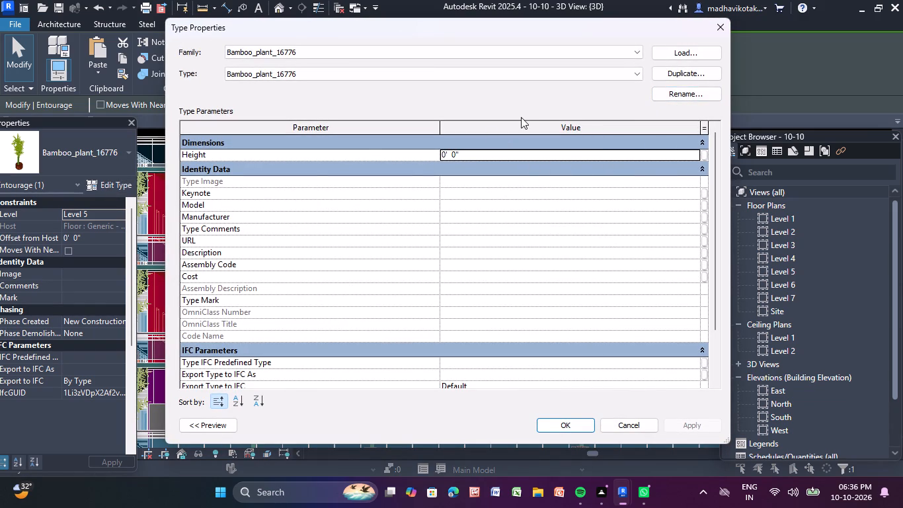
click(715, 26)
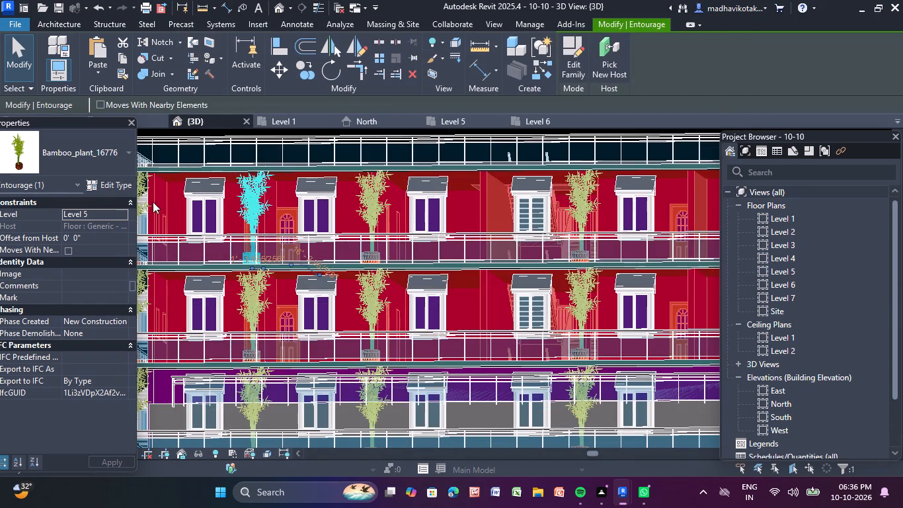
scroll(327, 233, down, 6)
scroll(513, 222, up, 3)
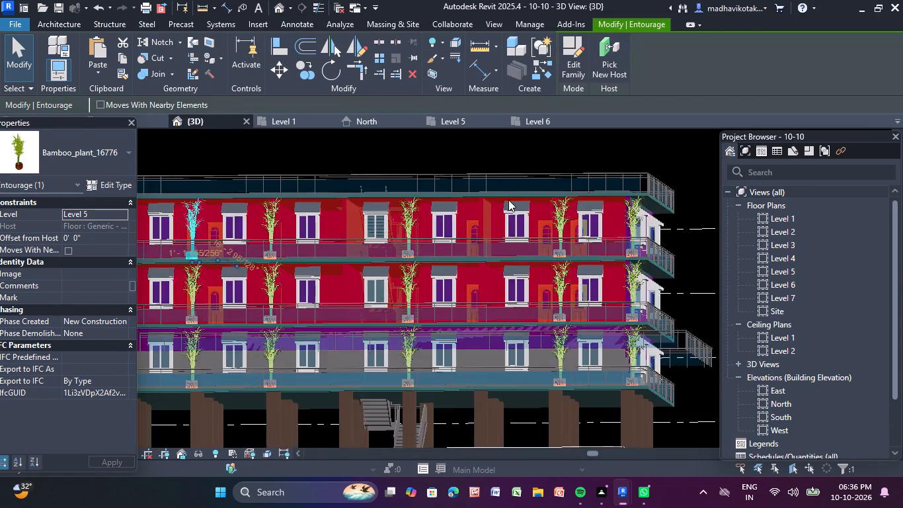
scroll(508, 200, up, 3)
click(444, 213)
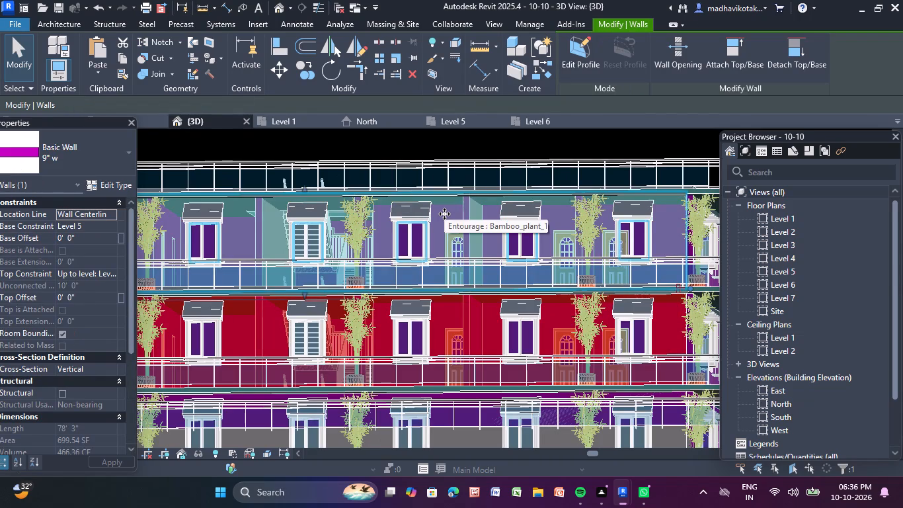
click(112, 183)
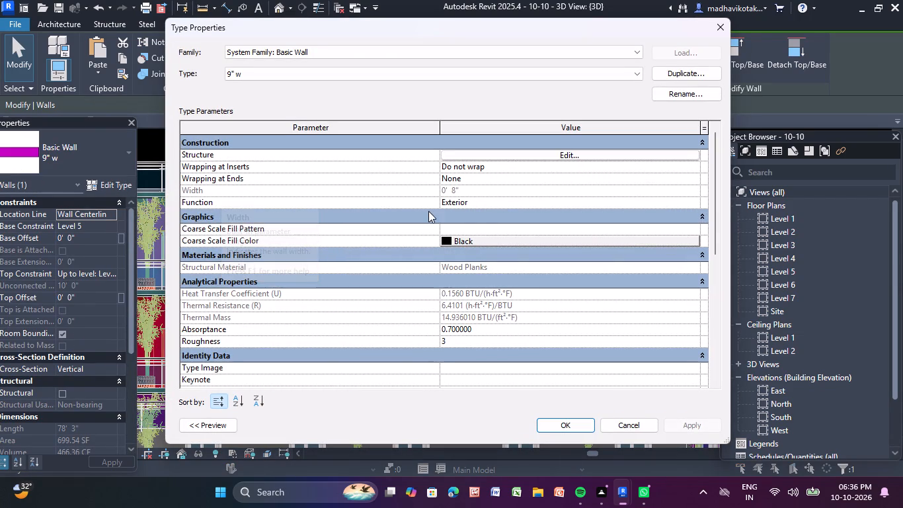
click(723, 30)
scroll(609, 251, down, 7)
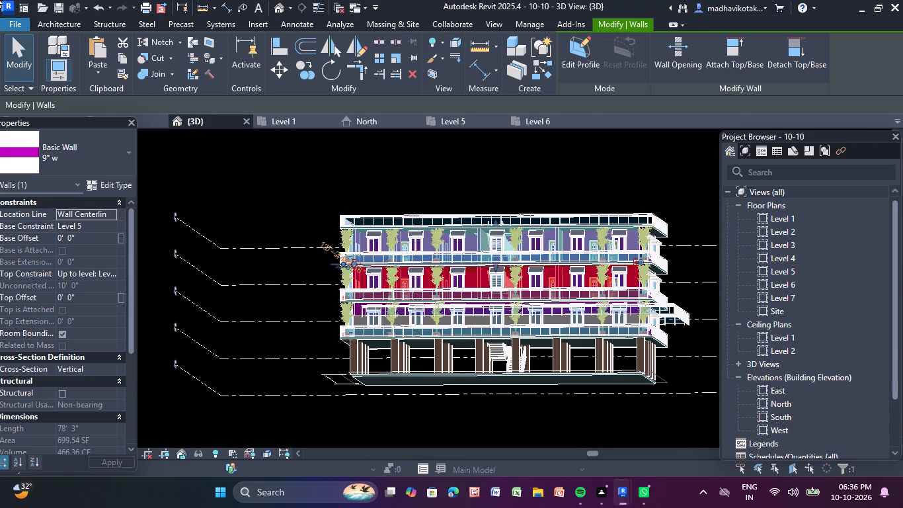
Close the Properties palette and set the 3D view's visual style to Realistic.
click(124, 122)
click(132, 126)
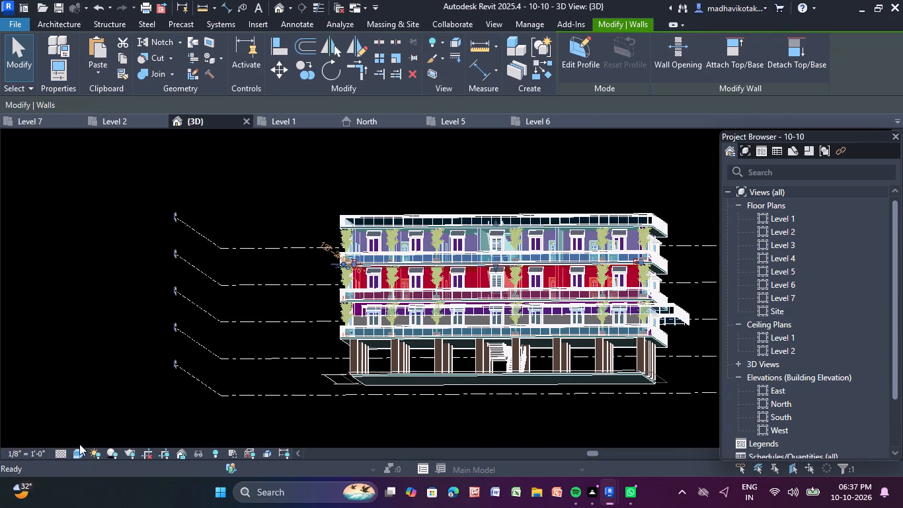
click(79, 452)
click(93, 439)
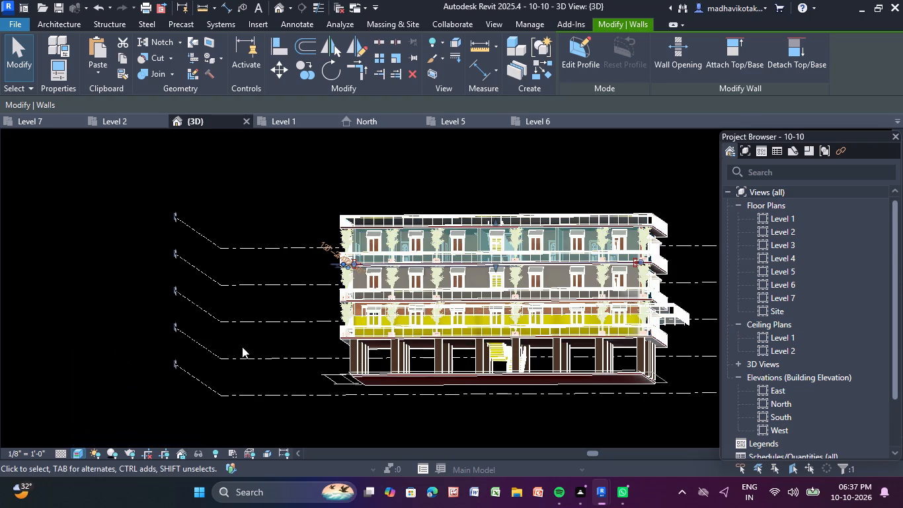
Examine the wall, window and railing materials on each storey of the bamboo facade in the new display style.
scroll(586, 273, up, 4)
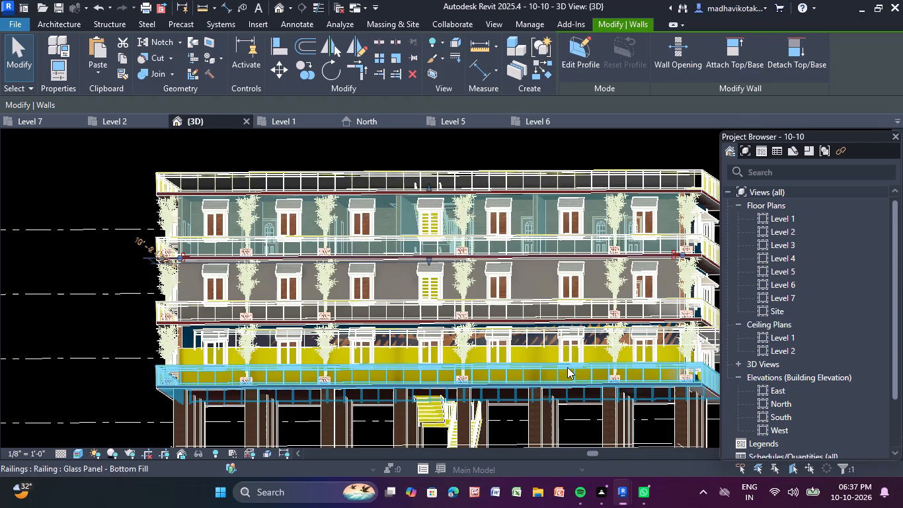
scroll(515, 331, up, 3)
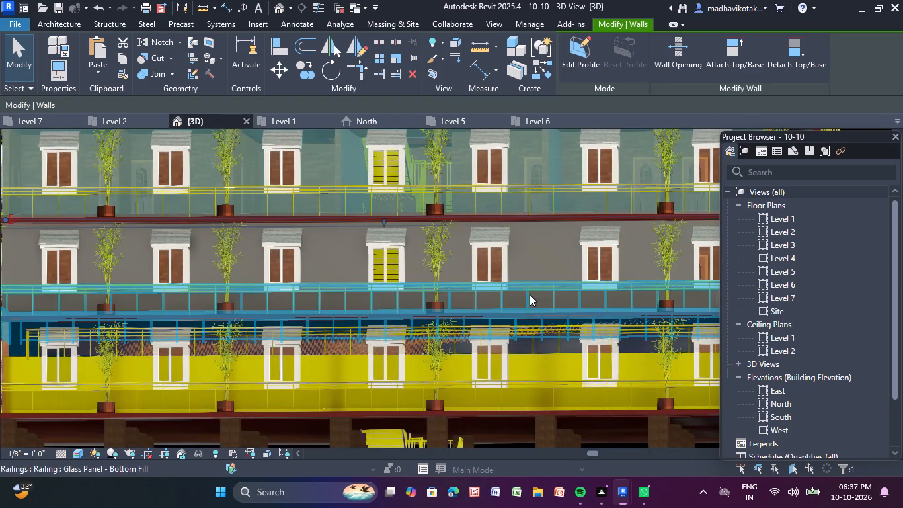
scroll(539, 254, down, 5)
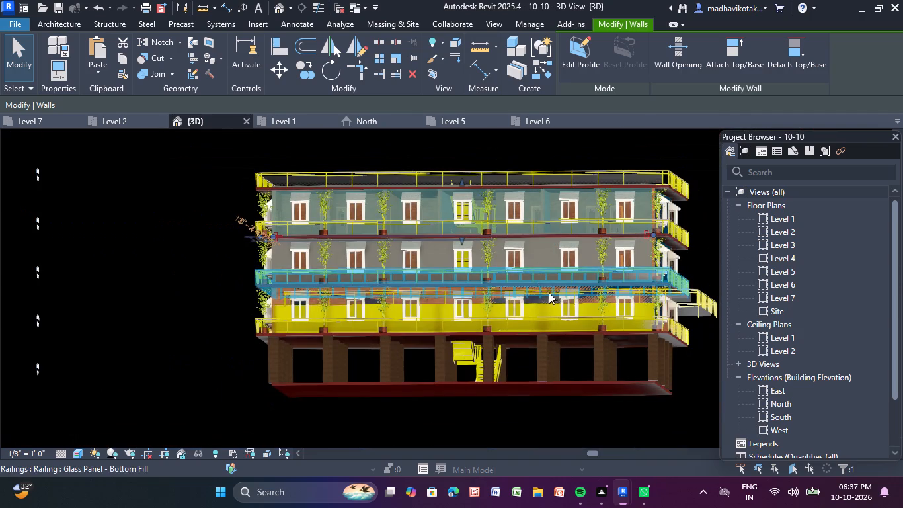
shift+middle_drag(572, 311, 573, 356)
scroll(569, 232, up, 4)
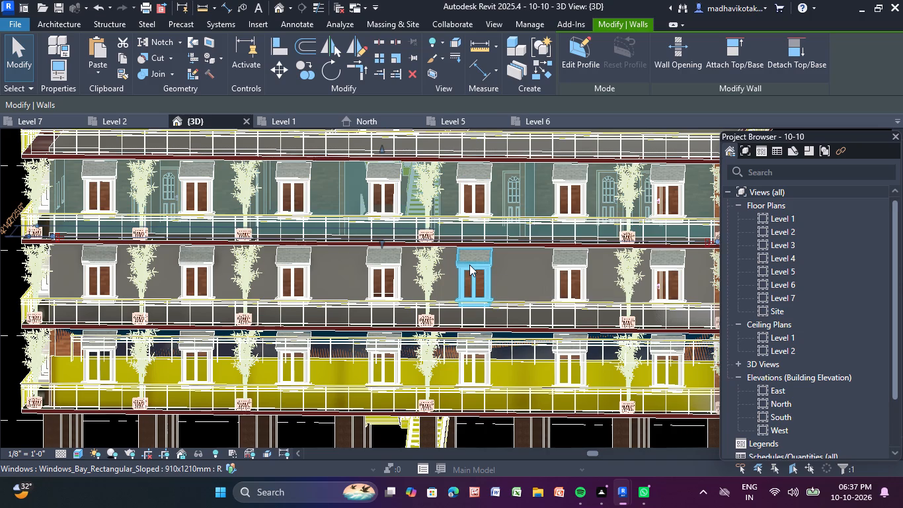
scroll(549, 263, down, 3)
shift+middle_drag(554, 342, 459, 352)
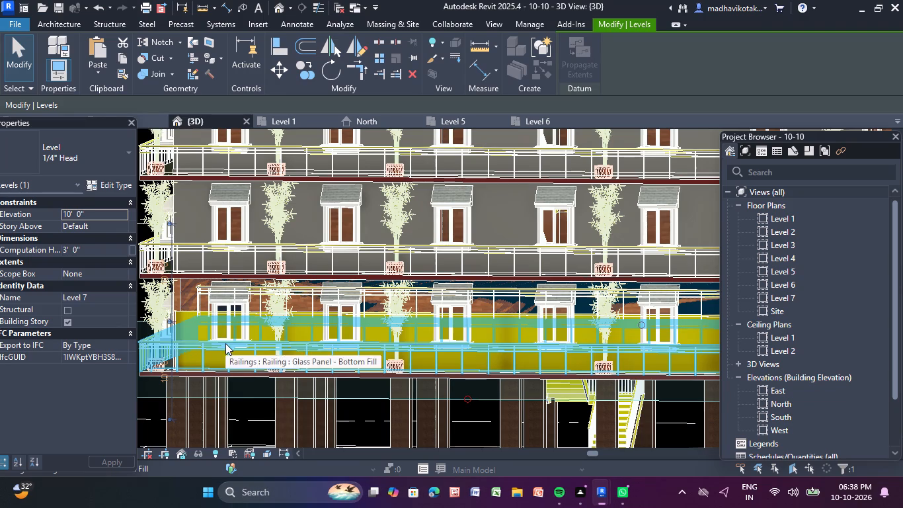
Open the material selection for Rail 1 in the rail structure of the Level 2 Glass Panel - Bottom Fill railing.
click(225, 343)
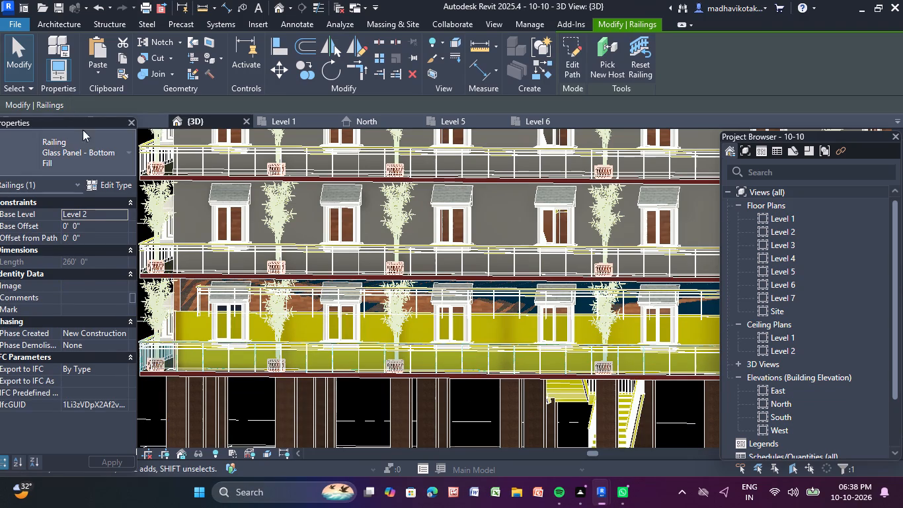
click(113, 182)
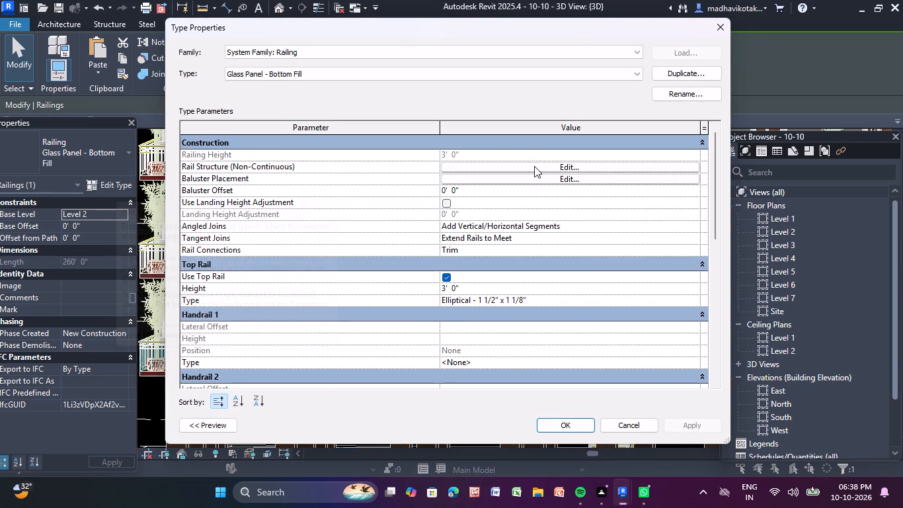
click(534, 166)
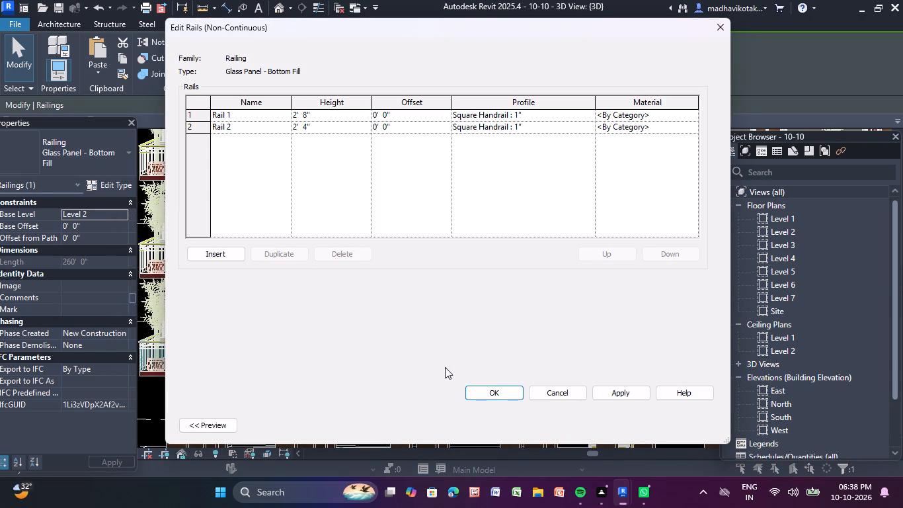
click(671, 113)
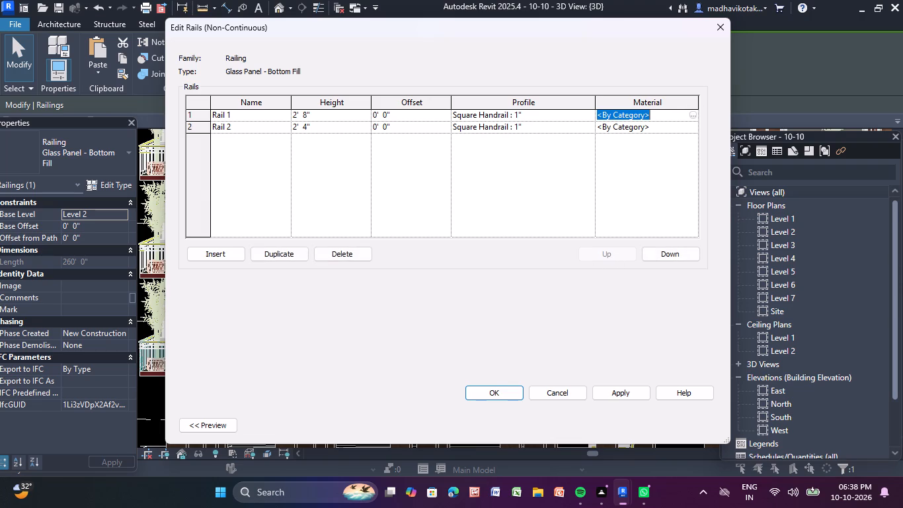
click(693, 116)
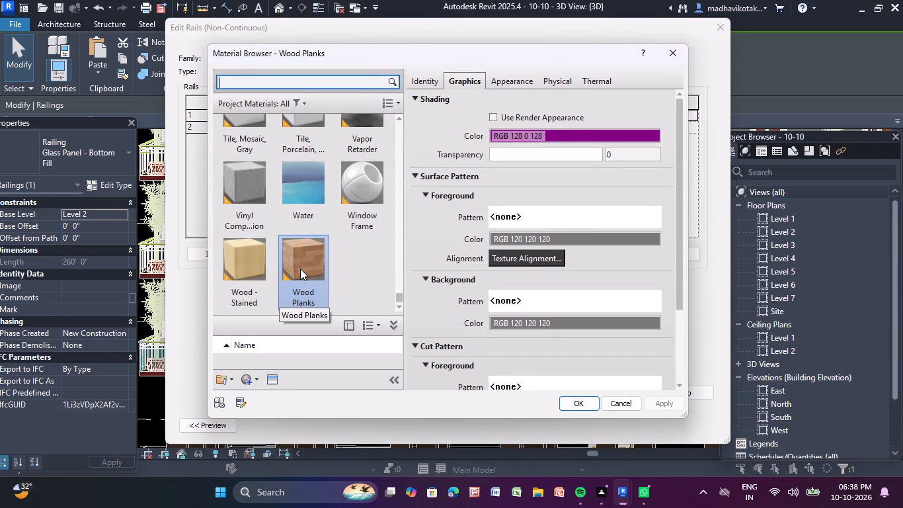
Set the Wood Planks material's shading colour to magenta, RGB 255 0 255, after trying blue, green and pink shades.
click(648, 137)
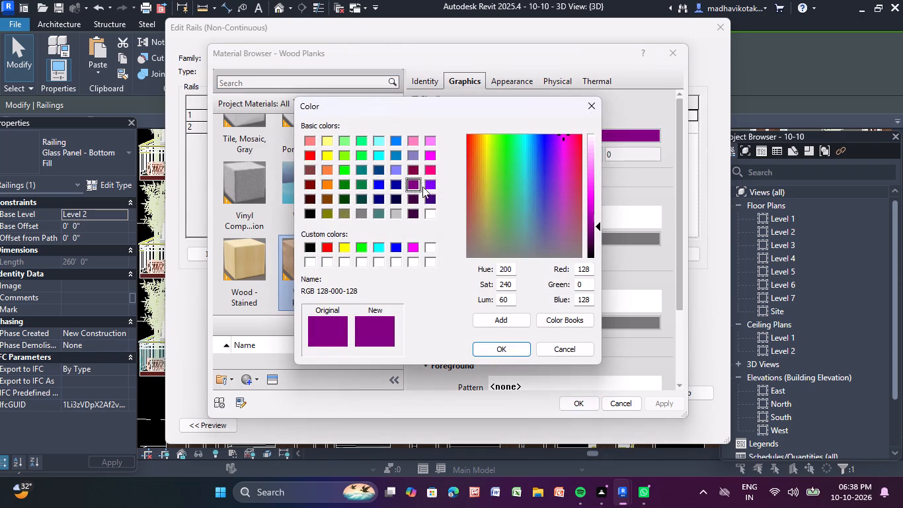
click(377, 186)
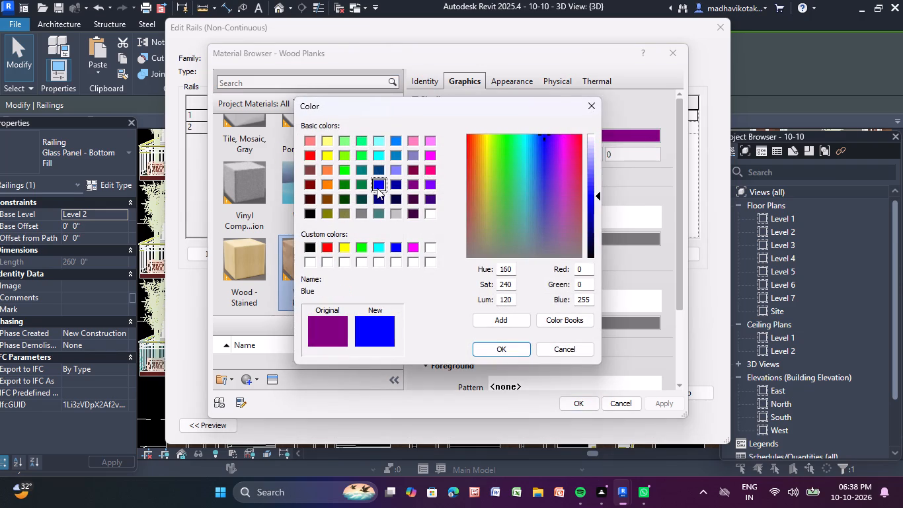
click(363, 189)
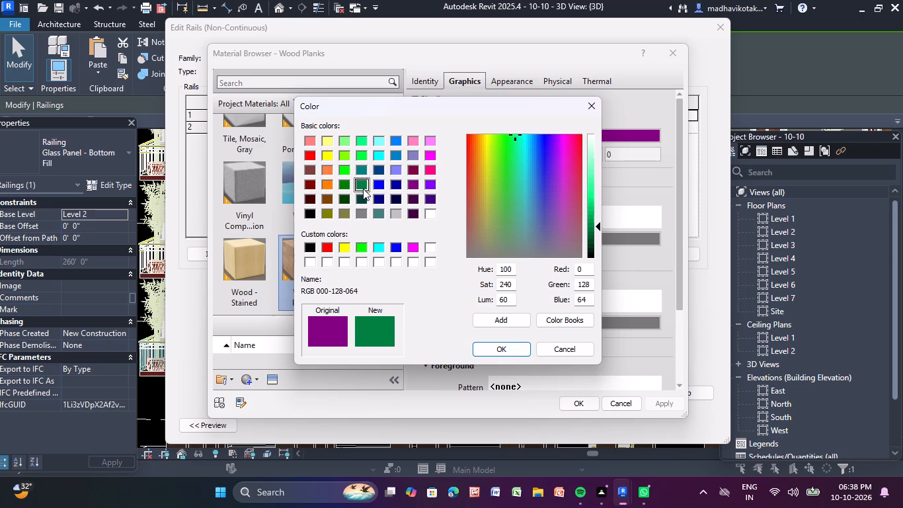
click(398, 169)
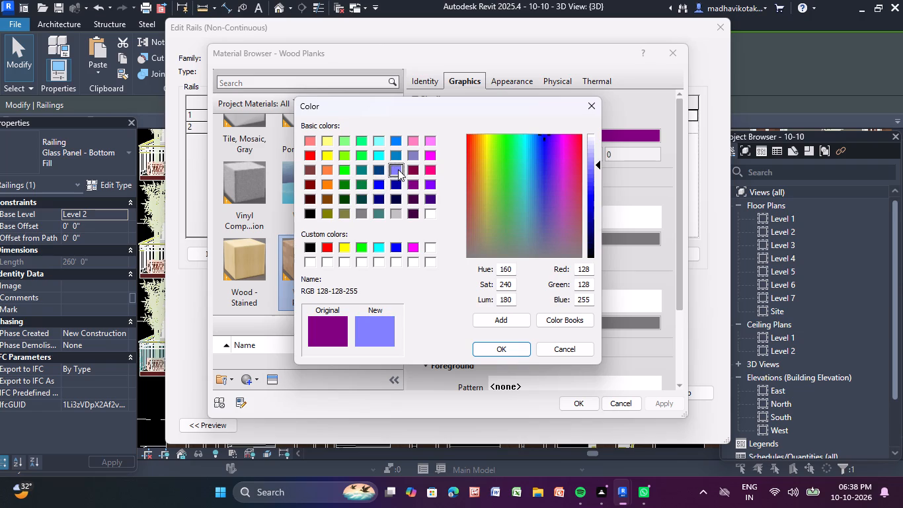
click(429, 165)
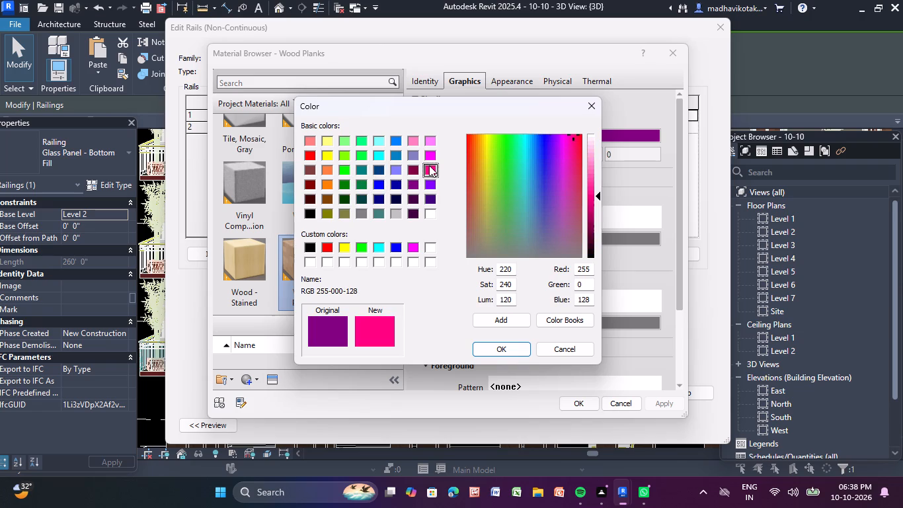
click(340, 326)
click(379, 181)
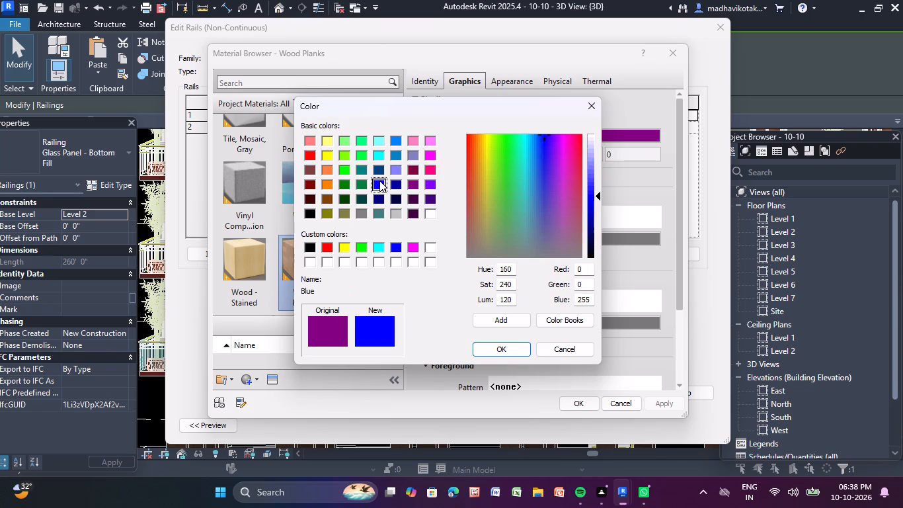
click(429, 167)
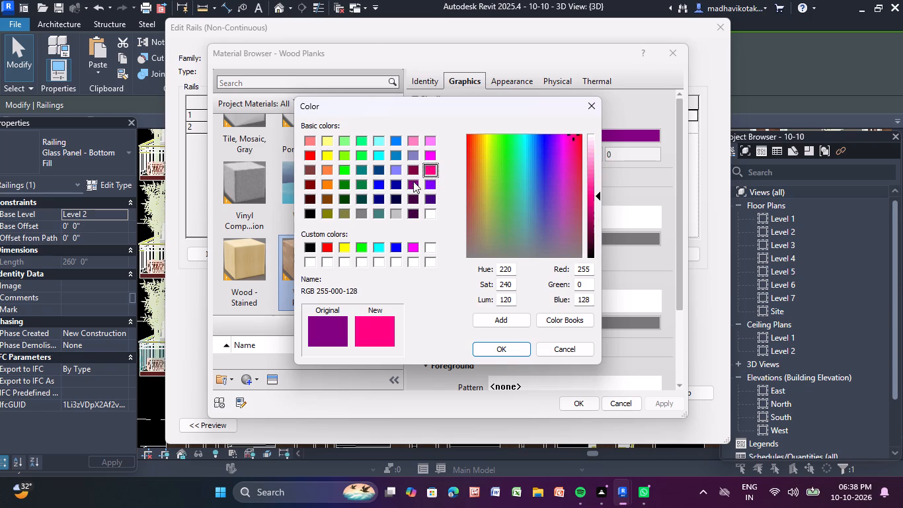
click(328, 321)
triple_click(328, 321)
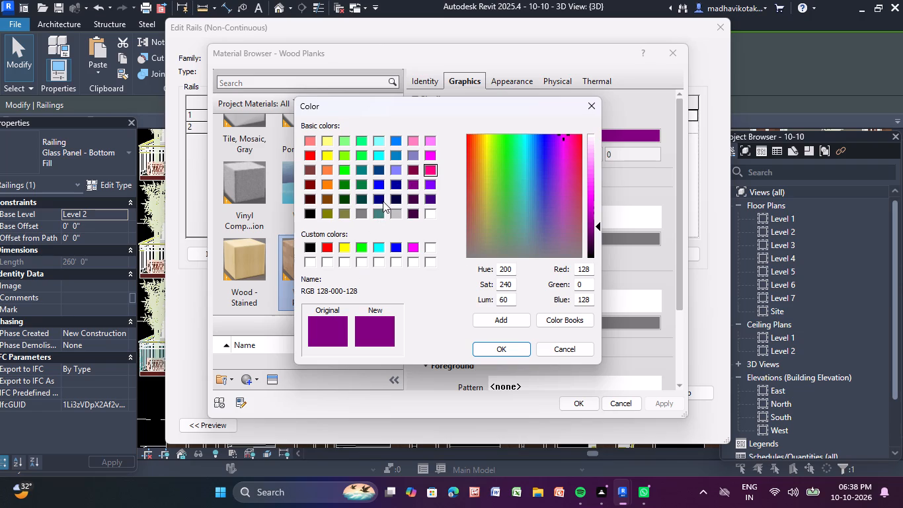
click(379, 183)
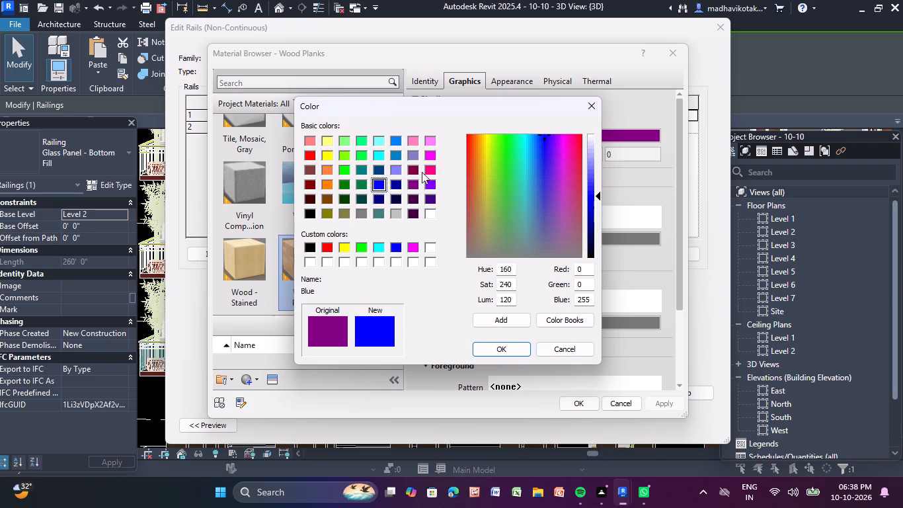
click(430, 153)
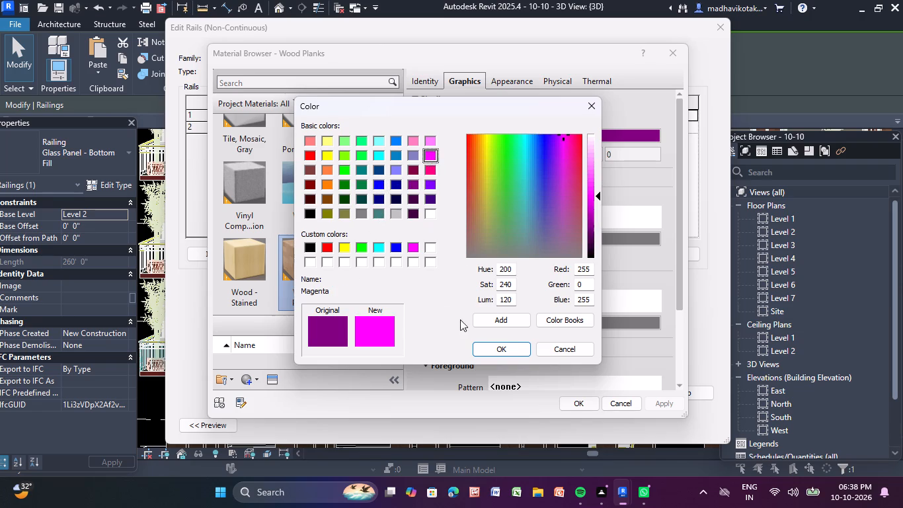
click(504, 347)
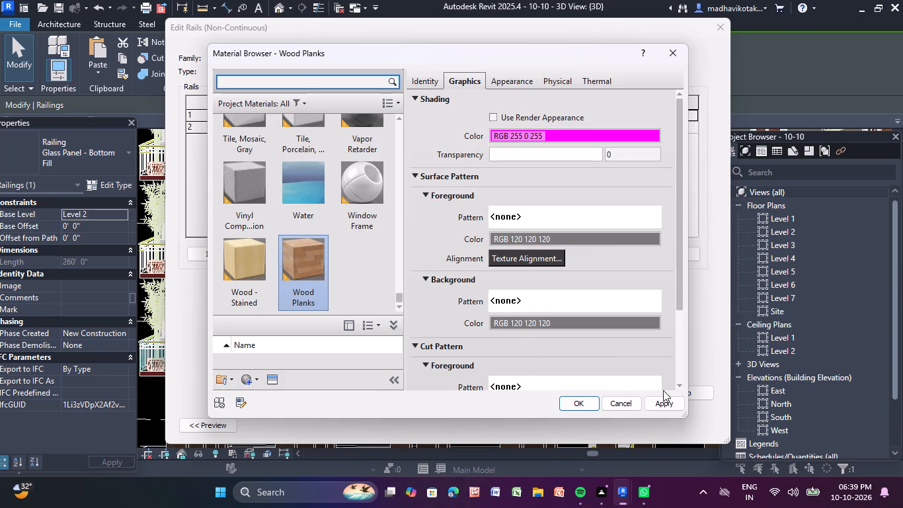
click(668, 404)
Assign Wood Planks to Rail 1 and apply the change to the Glass Panel - Bottom Fill railing type.
click(574, 407)
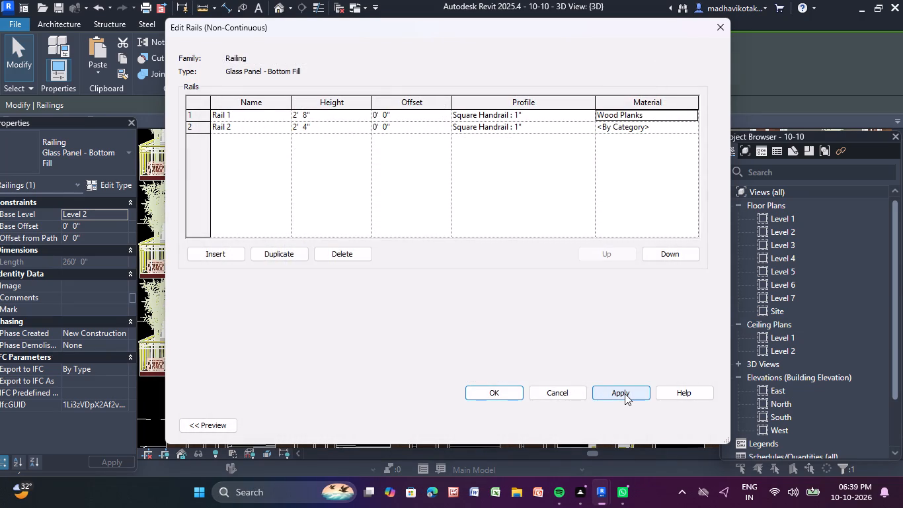
click(625, 394)
click(503, 392)
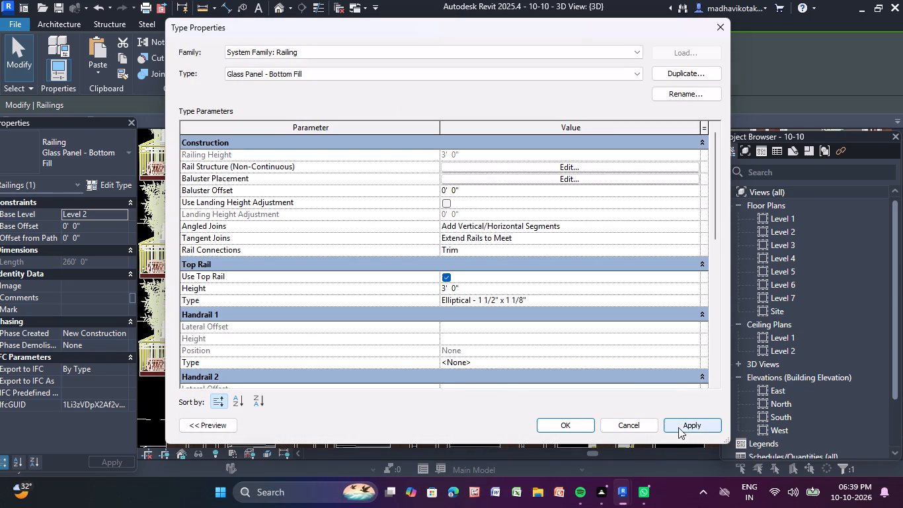
drag(701, 425, 688, 422)
click(557, 425)
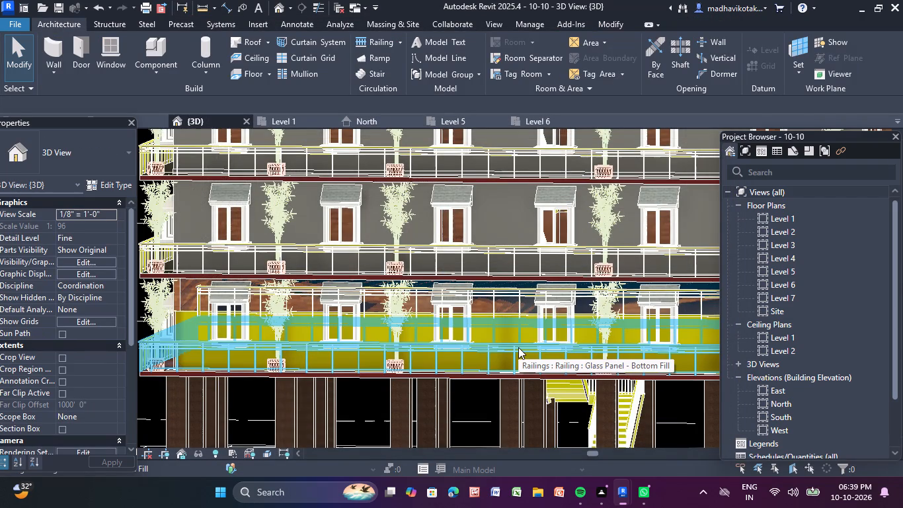
scroll(518, 347, down, 3)
scroll(543, 262, up, 1)
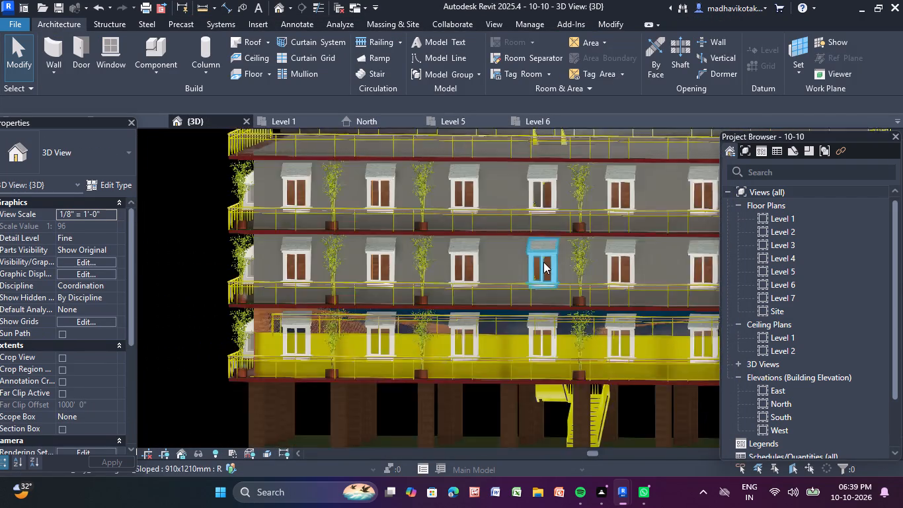
Examine the facade, balcony railings and ground-floor columns of the building after the railing material change.
scroll(543, 262, up, 1)
scroll(545, 259, down, 6)
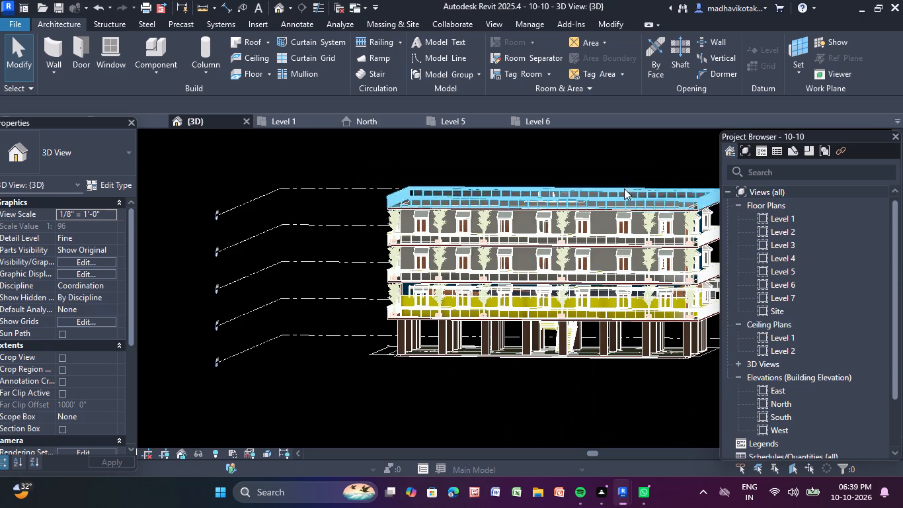
middle_drag(625, 368, 489, 386)
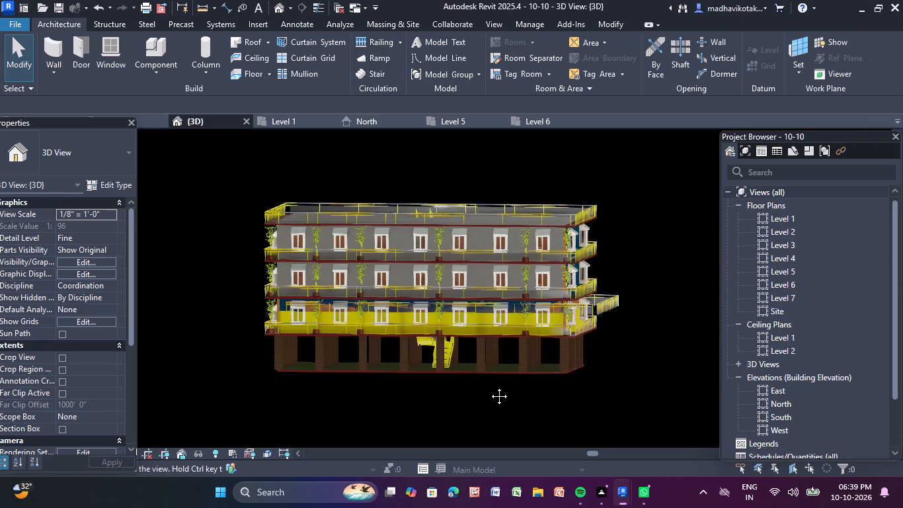
middle_drag(489, 386, 555, 384)
scroll(555, 384, up, 1)
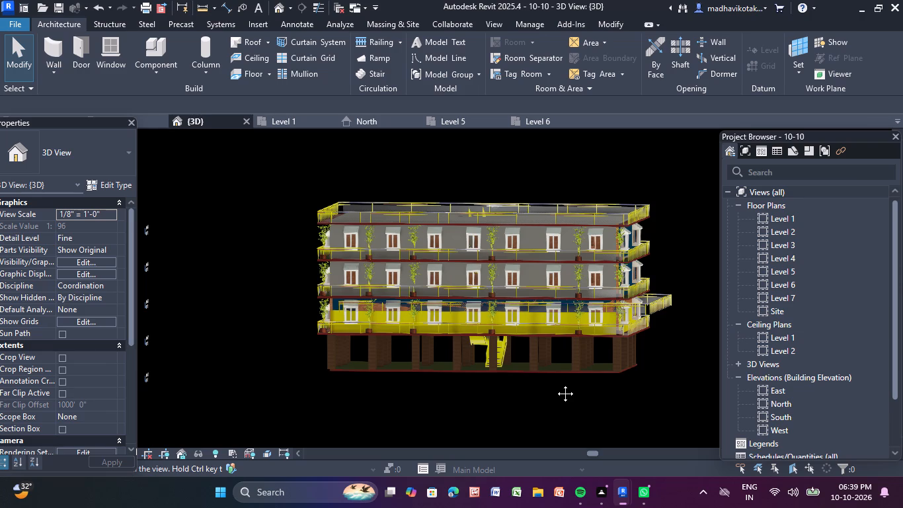
scroll(555, 384, up, 2)
middle_drag(555, 384, 555, 383)
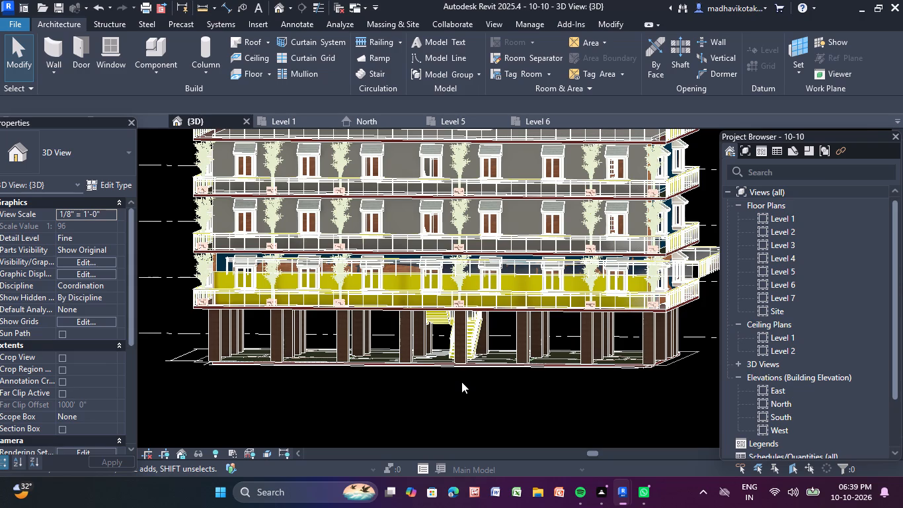
scroll(461, 382, down, 2)
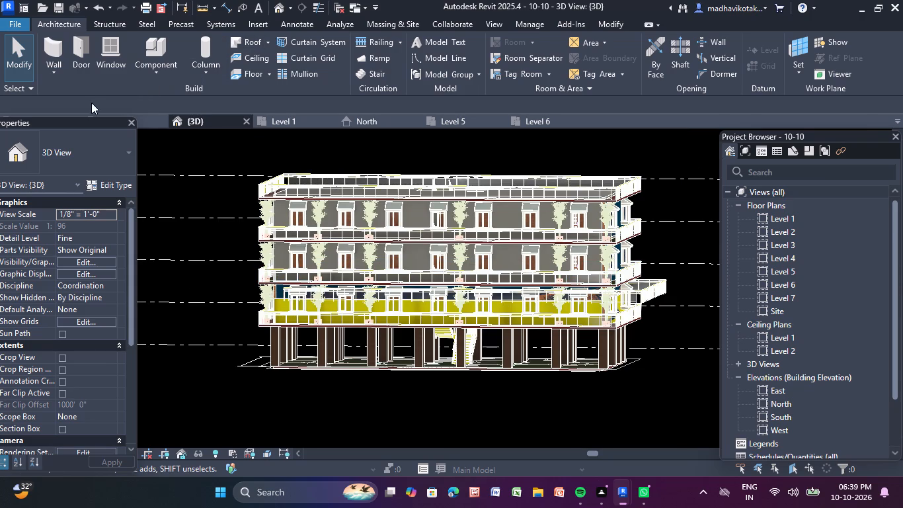
Close the Properties palette and switch the 3D view's visual style to Shaded.
click(130, 119)
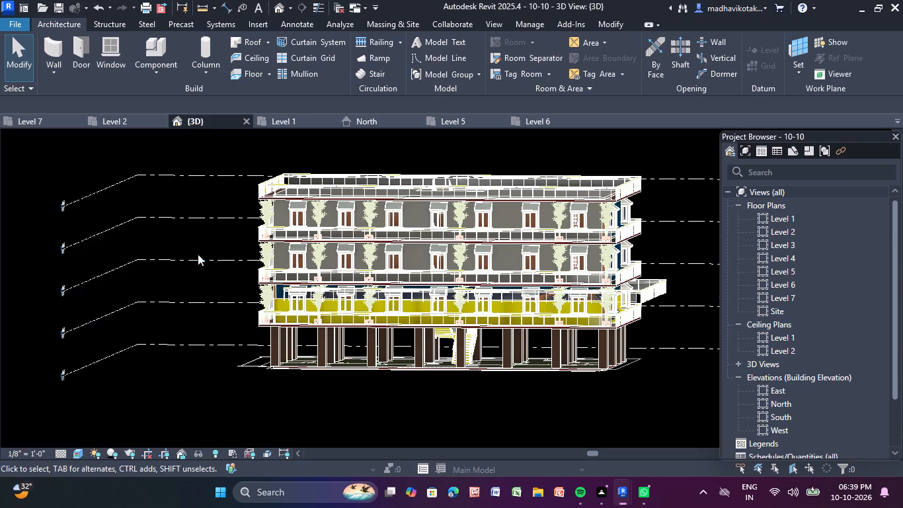
click(74, 453)
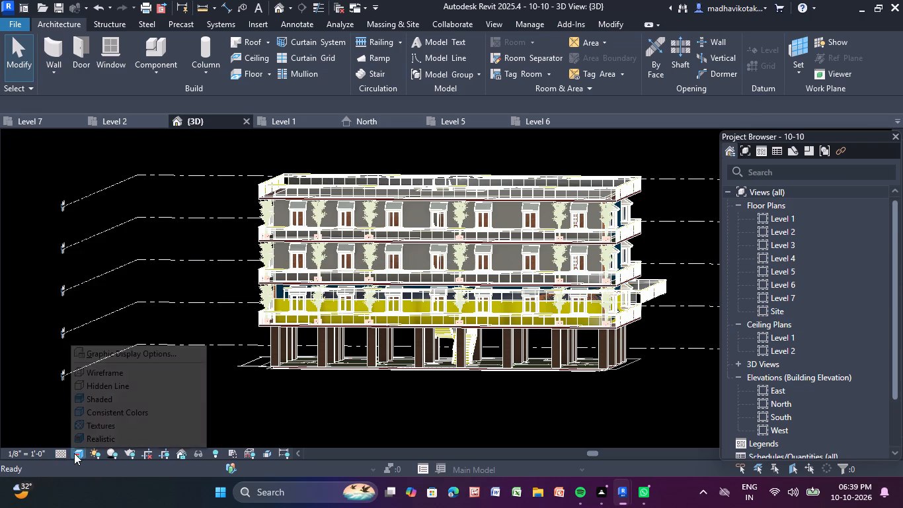
click(95, 433)
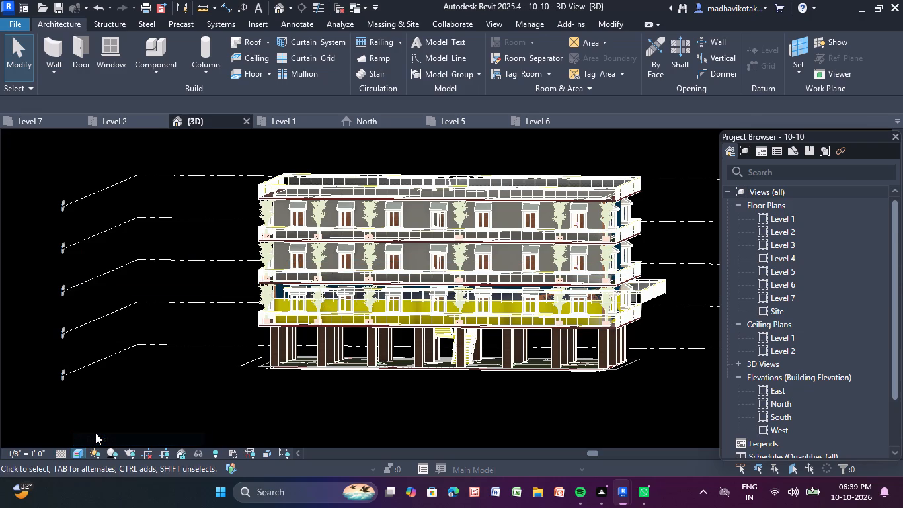
click(81, 452)
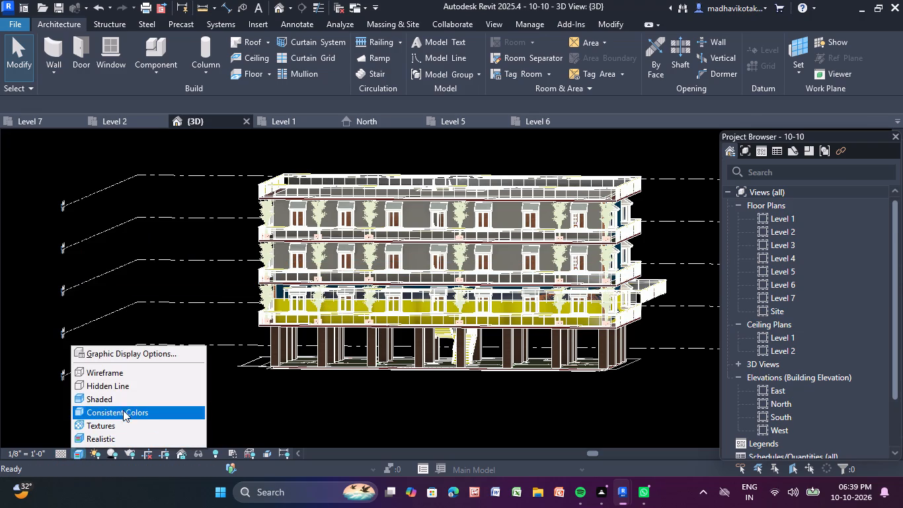
click(130, 403)
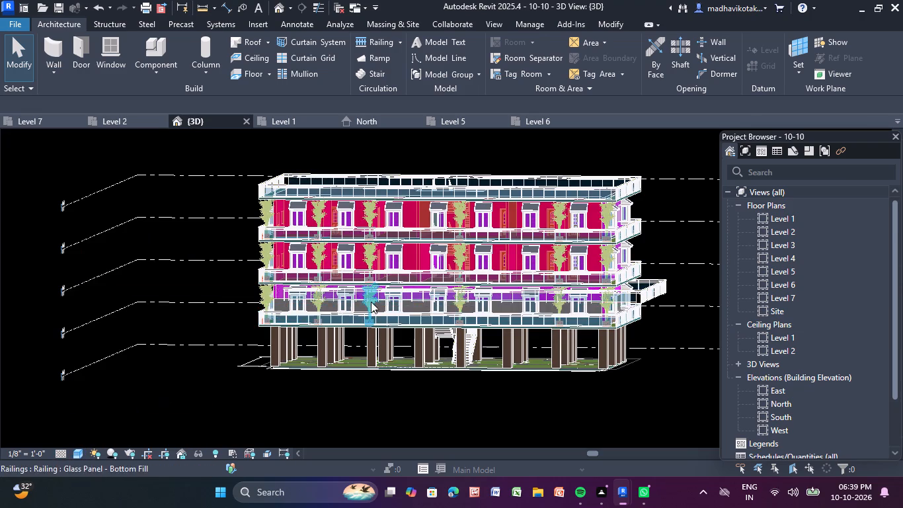
Examine the shaded wall, window and railing colours on all storeys from slightly different angles.
scroll(405, 278, up, 5)
scroll(439, 233, down, 4)
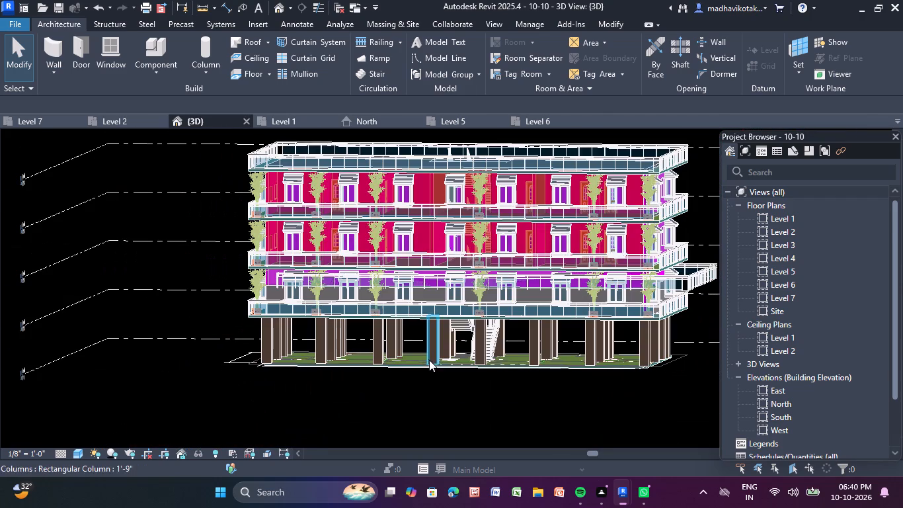
middle_drag(429, 360, 367, 390)
scroll(483, 285, up, 4)
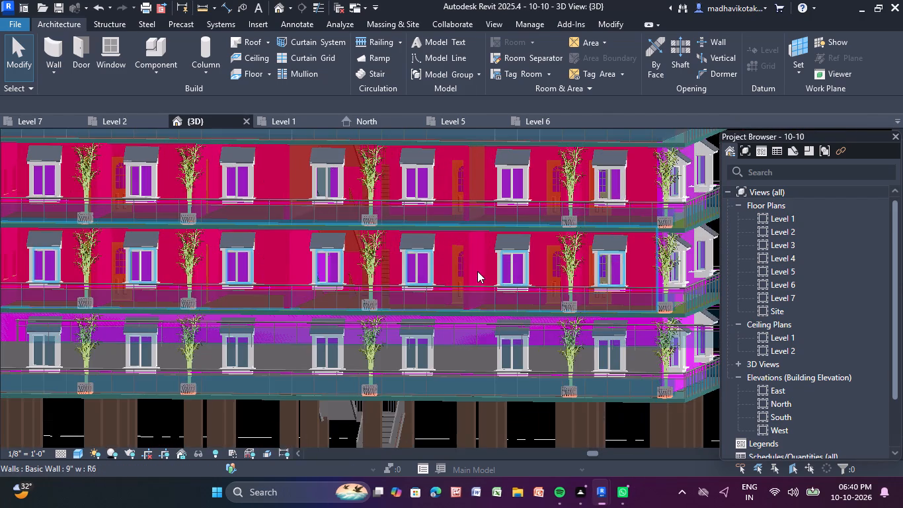
scroll(477, 271, down, 5)
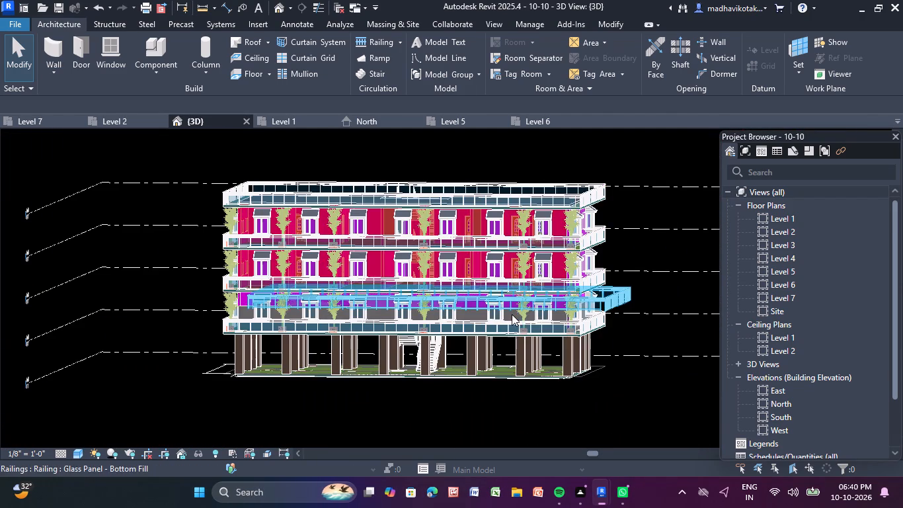
shift+middle_drag(512, 314, 531, 321)
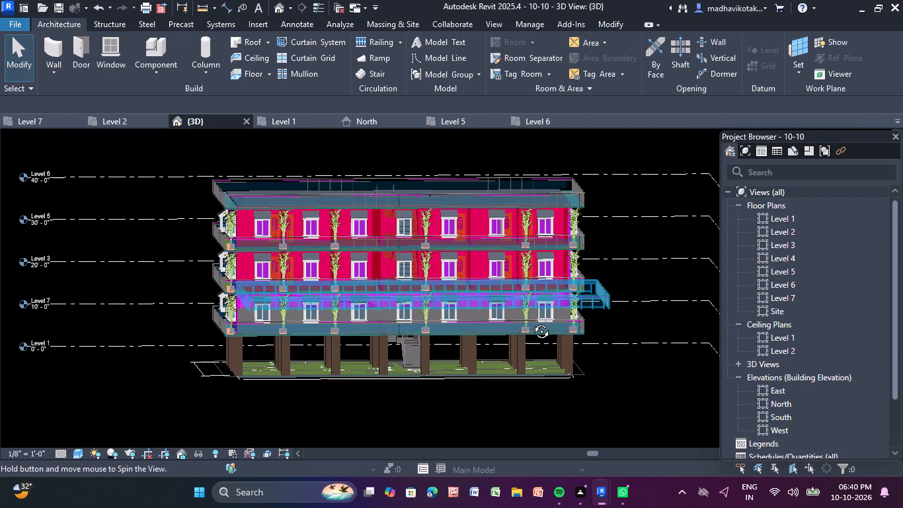
shift+middle_drag(531, 321, 516, 319)
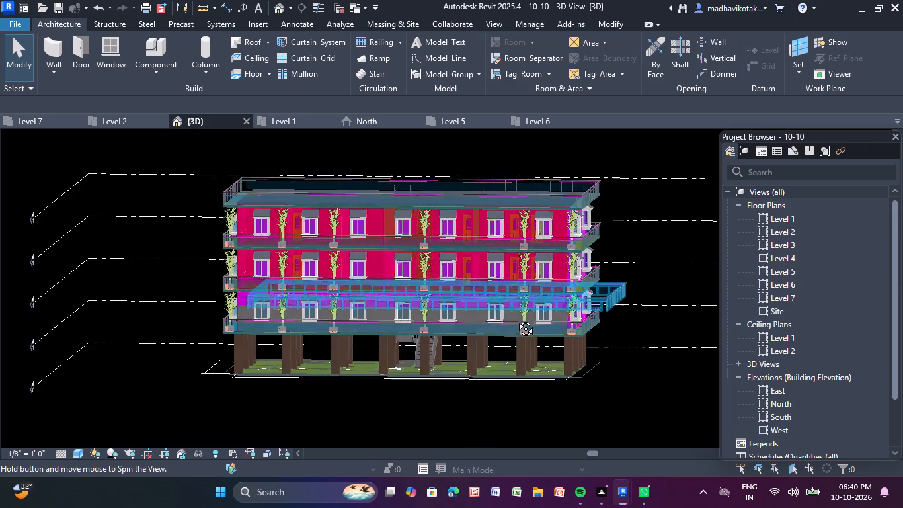
shift+middle_drag(516, 319, 518, 311)
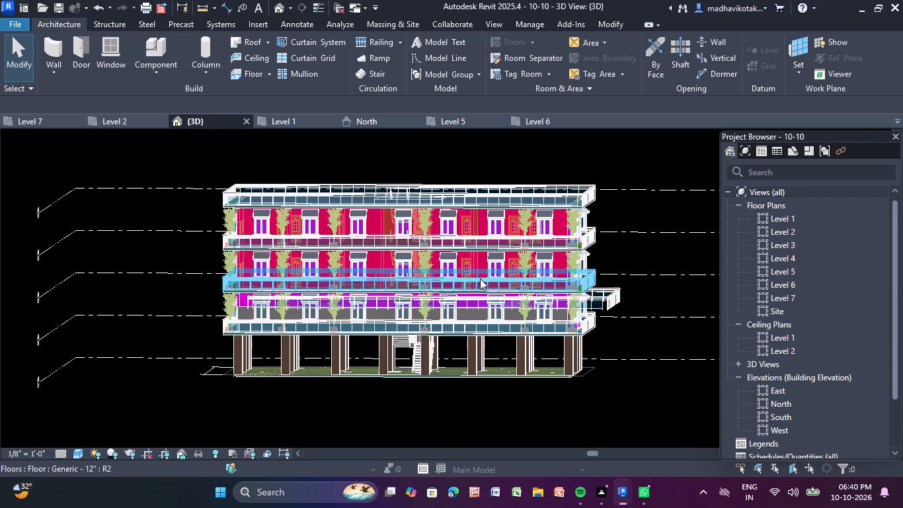
scroll(469, 240, up, 5)
scroll(467, 271, down, 4)
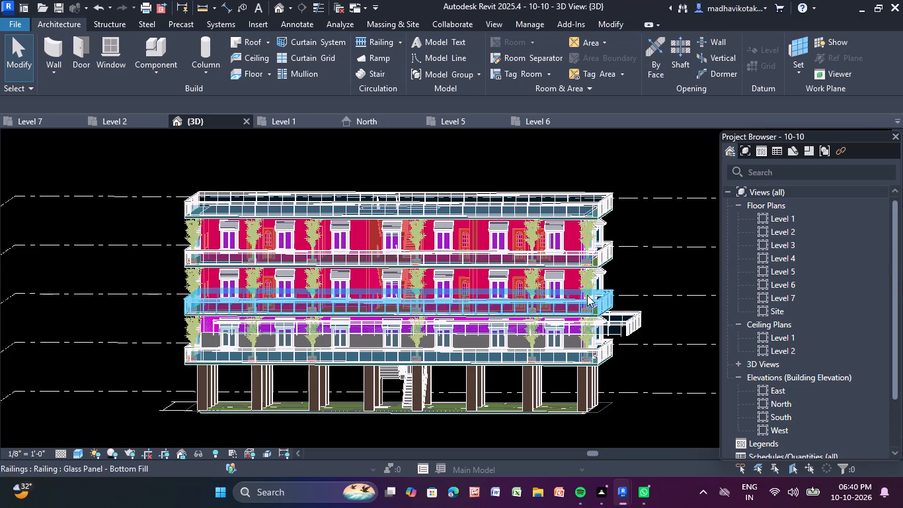
Delete the stray Glass Panel - Bottom Fill railing that crosses the lowest balcony storey and projects beyond the building's end.
scroll(587, 295, down, 2)
scroll(631, 309, up, 4)
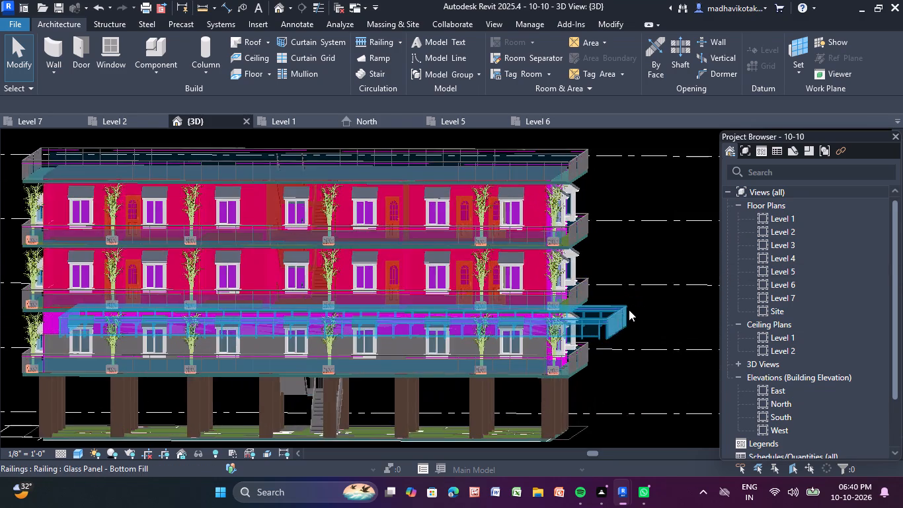
scroll(600, 328, up, 6)
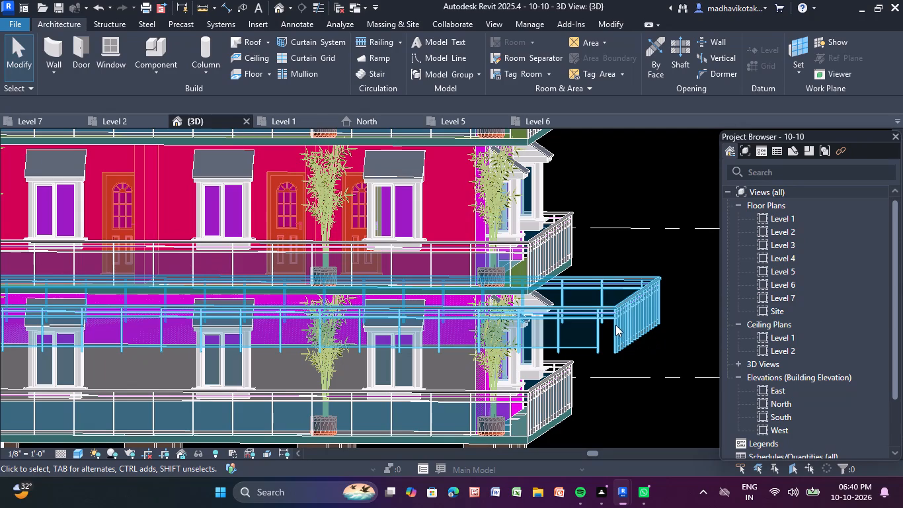
click(615, 324)
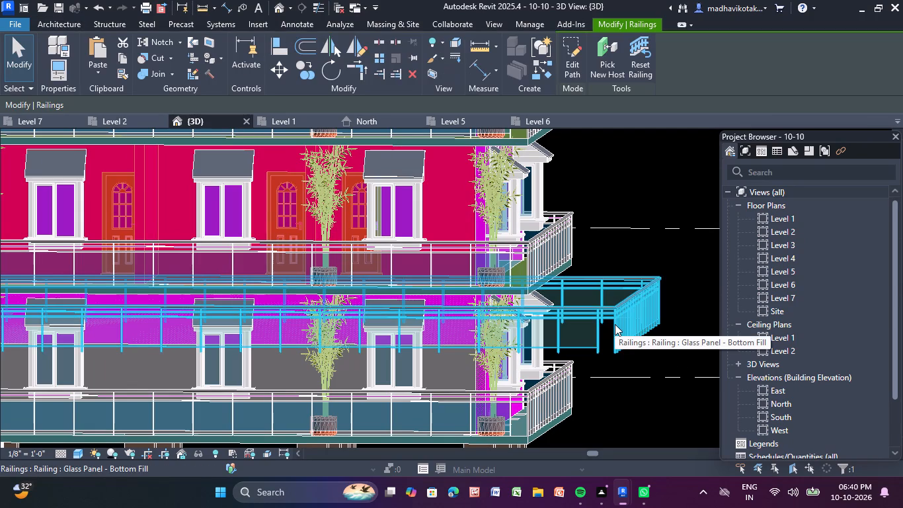
scroll(615, 324, down, 5)
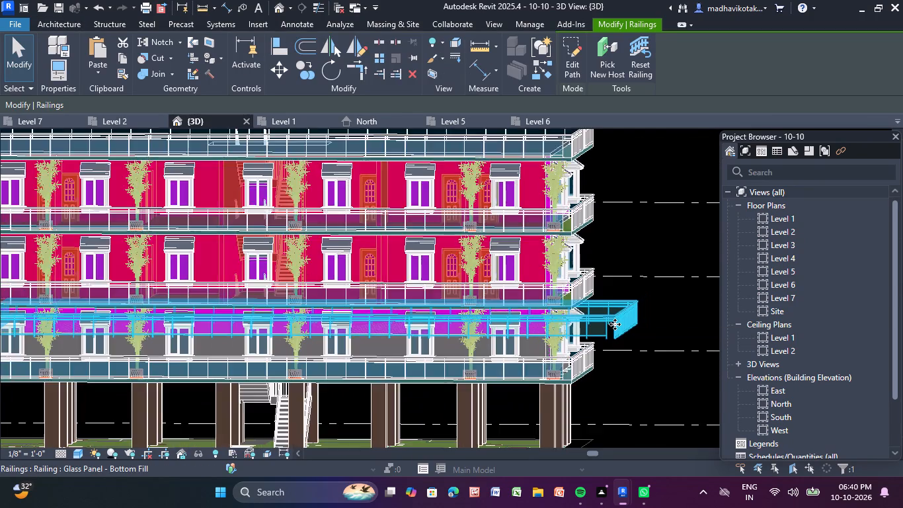
scroll(615, 324, down, 1)
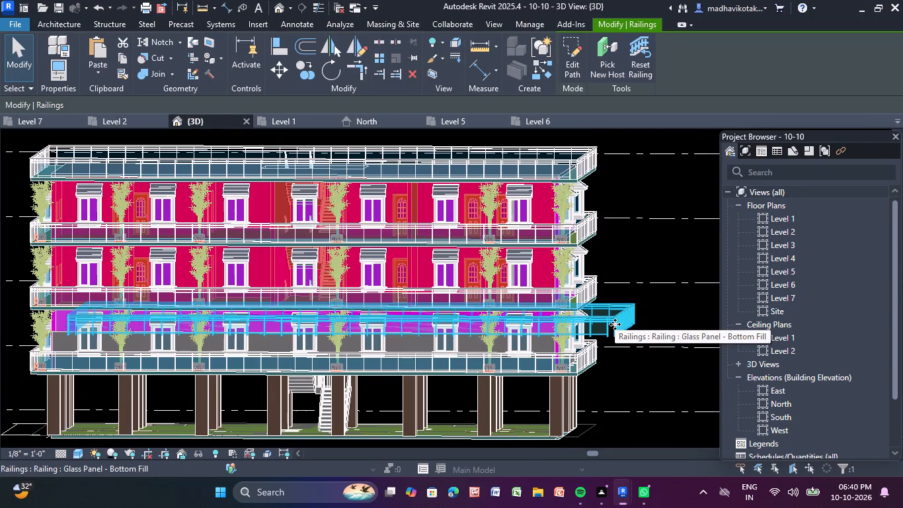
key(Delete)
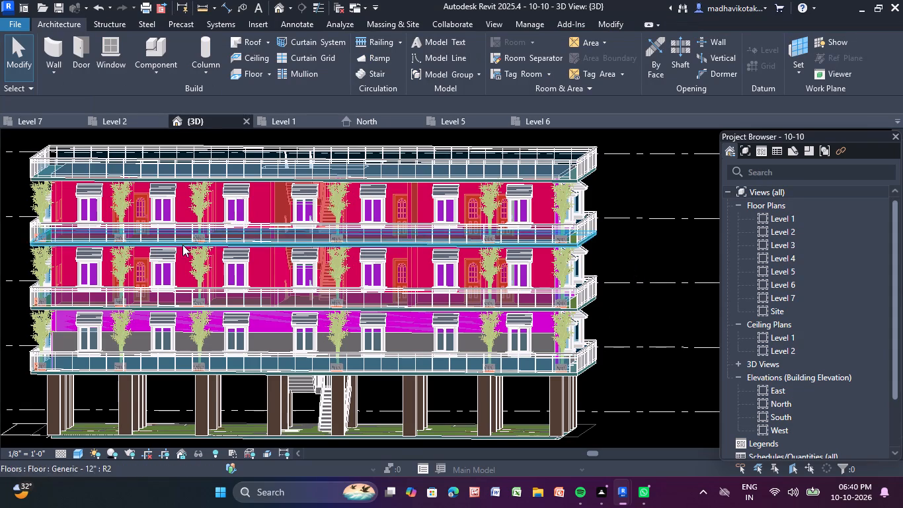
Examine the storeys' walls, especially the grey lower band and magenta upper band on the lowest balcony storey.
scroll(305, 275, up, 6)
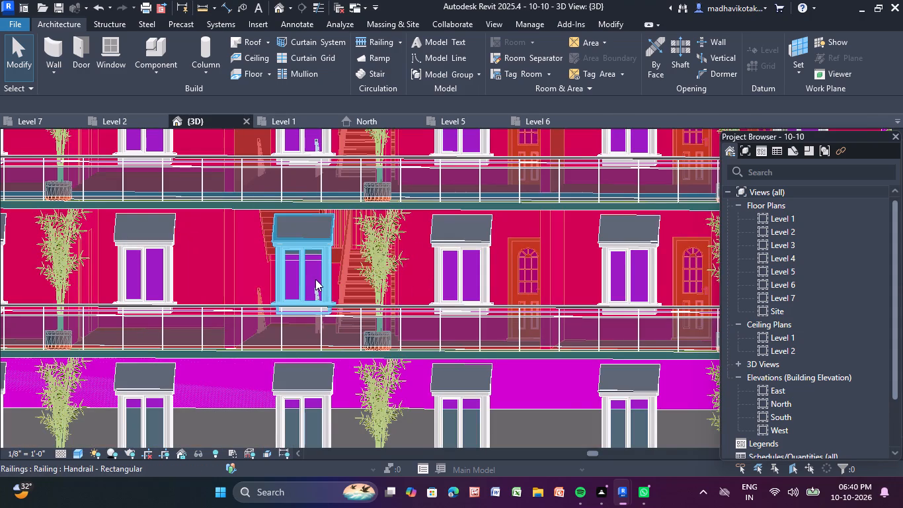
scroll(315, 279, down, 8)
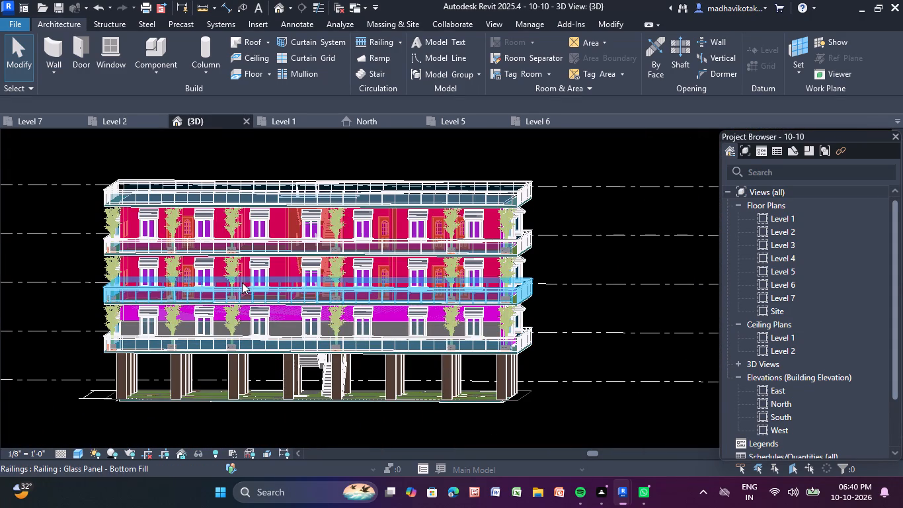
scroll(202, 280, up, 1)
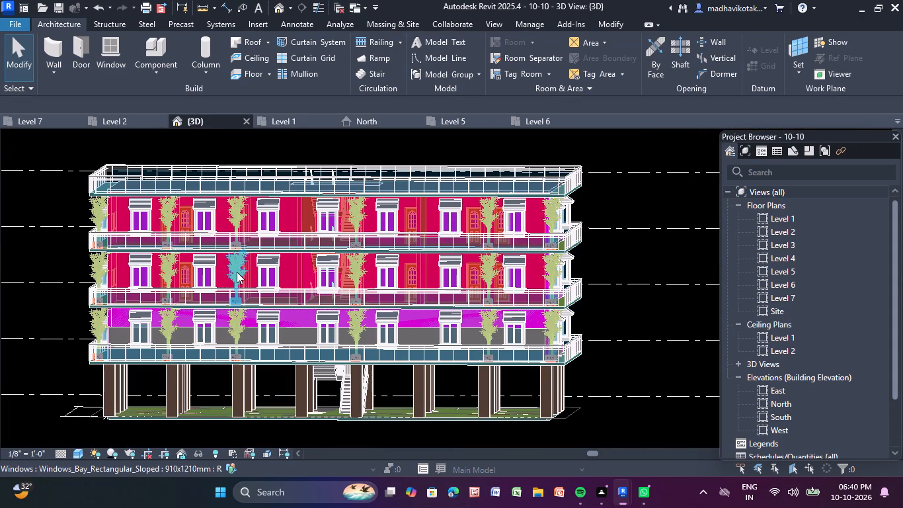
scroll(240, 339, up, 5)
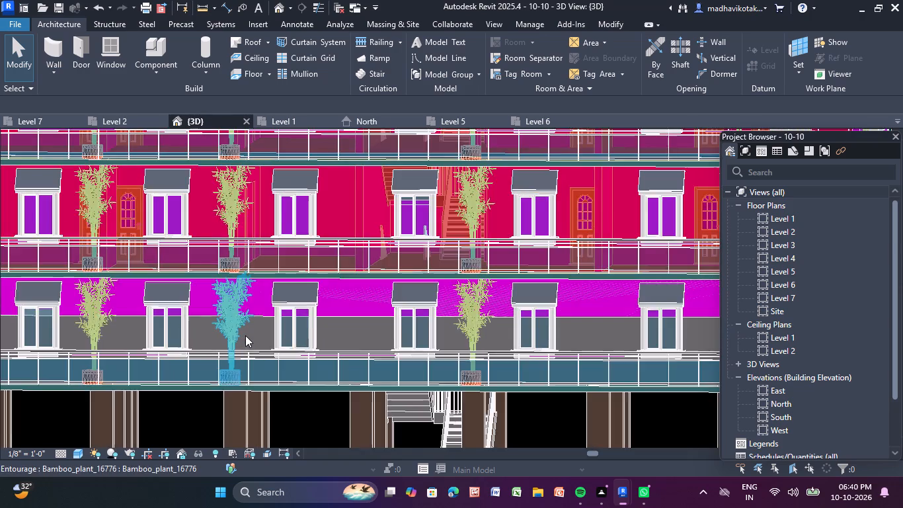
scroll(247, 335, up, 7)
scroll(248, 334, down, 4)
scroll(249, 334, up, 3)
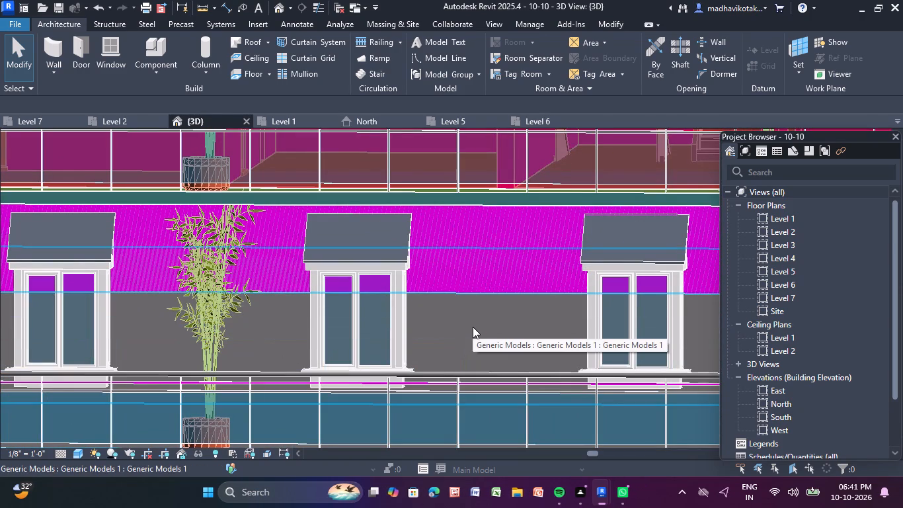
scroll(473, 327, down, 4)
scroll(473, 327, up, 2)
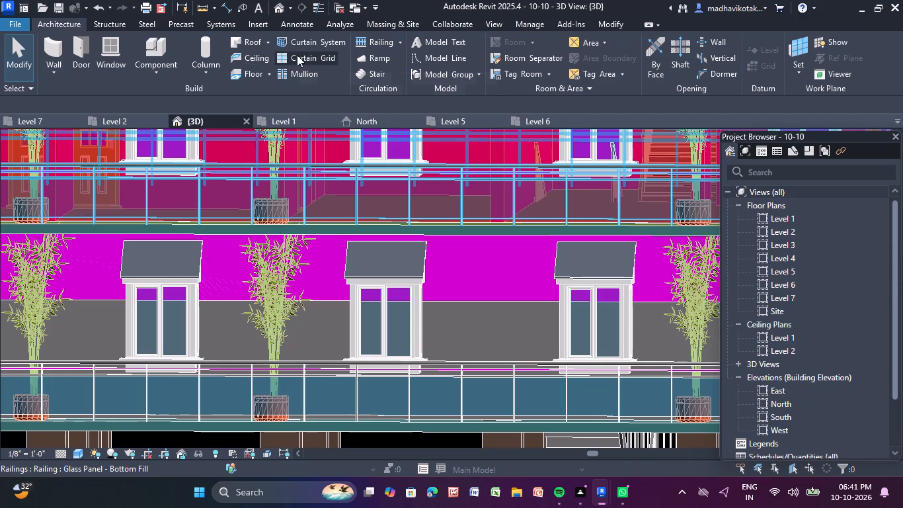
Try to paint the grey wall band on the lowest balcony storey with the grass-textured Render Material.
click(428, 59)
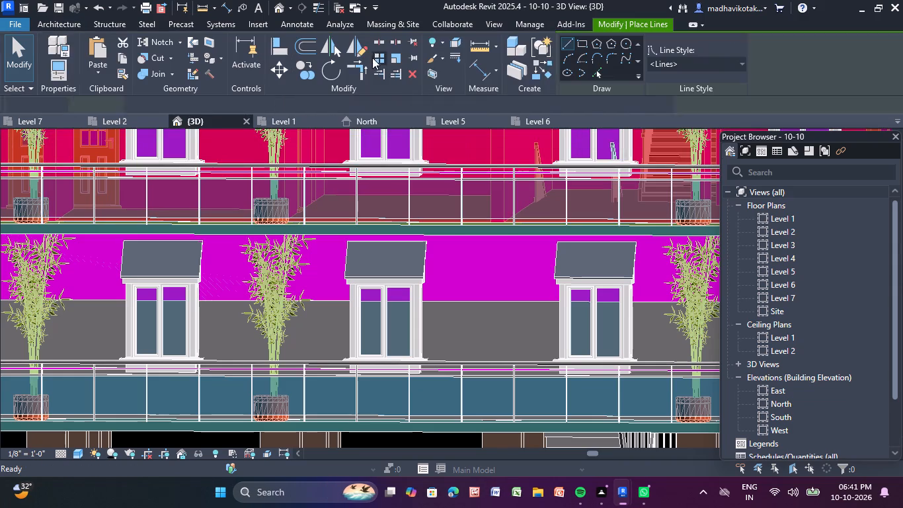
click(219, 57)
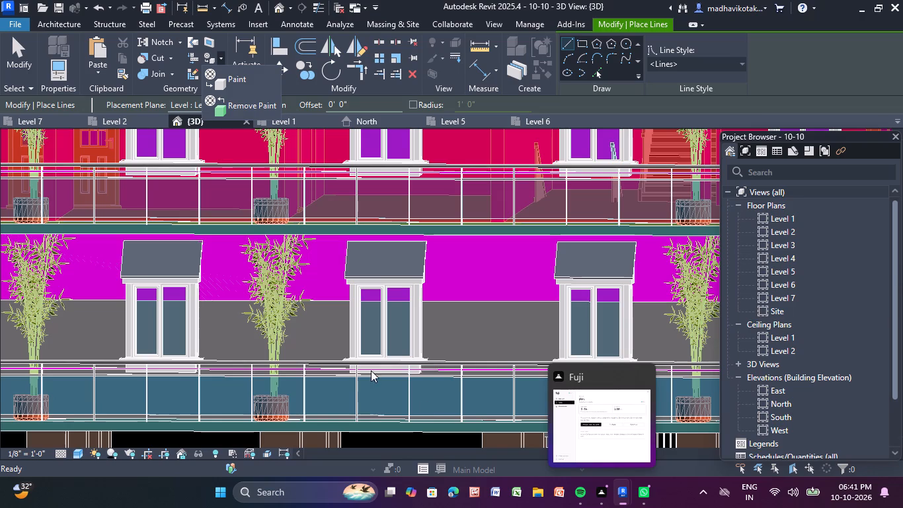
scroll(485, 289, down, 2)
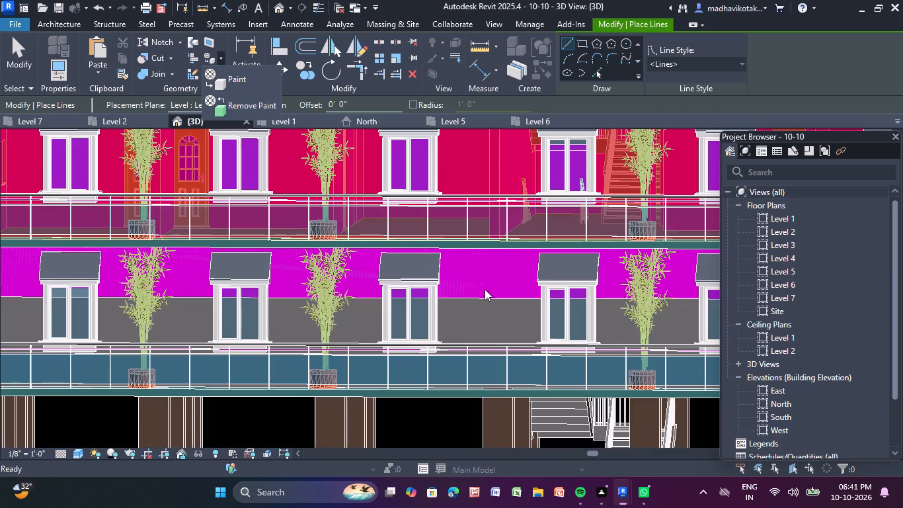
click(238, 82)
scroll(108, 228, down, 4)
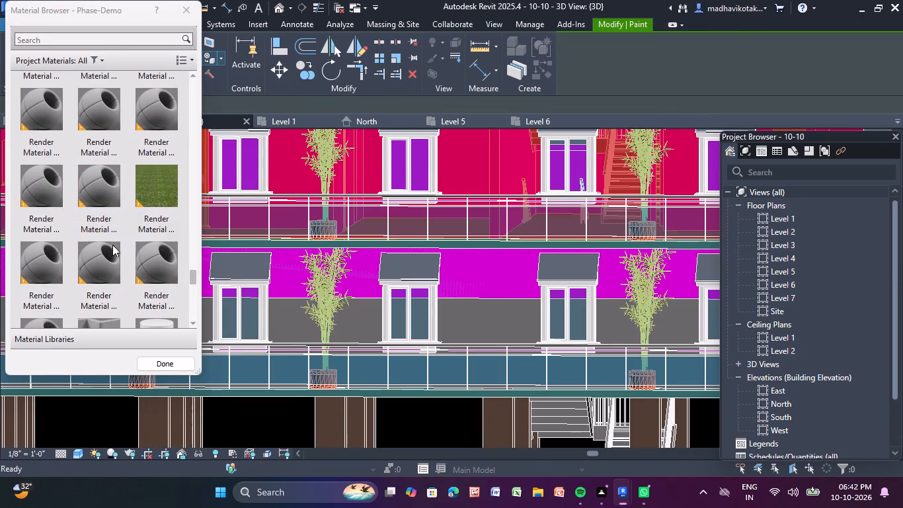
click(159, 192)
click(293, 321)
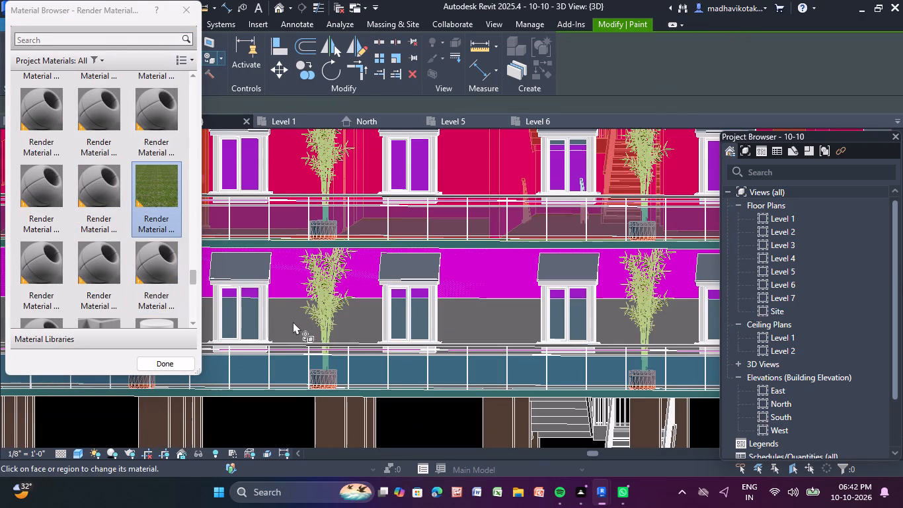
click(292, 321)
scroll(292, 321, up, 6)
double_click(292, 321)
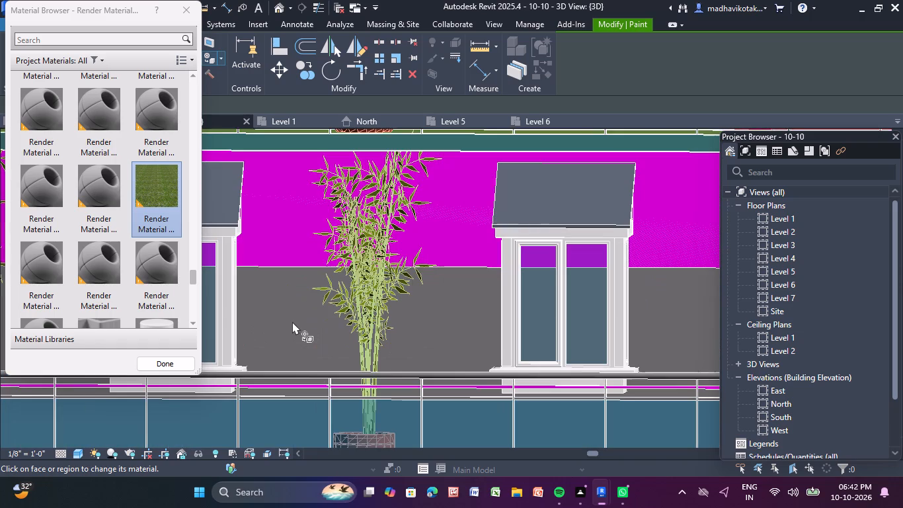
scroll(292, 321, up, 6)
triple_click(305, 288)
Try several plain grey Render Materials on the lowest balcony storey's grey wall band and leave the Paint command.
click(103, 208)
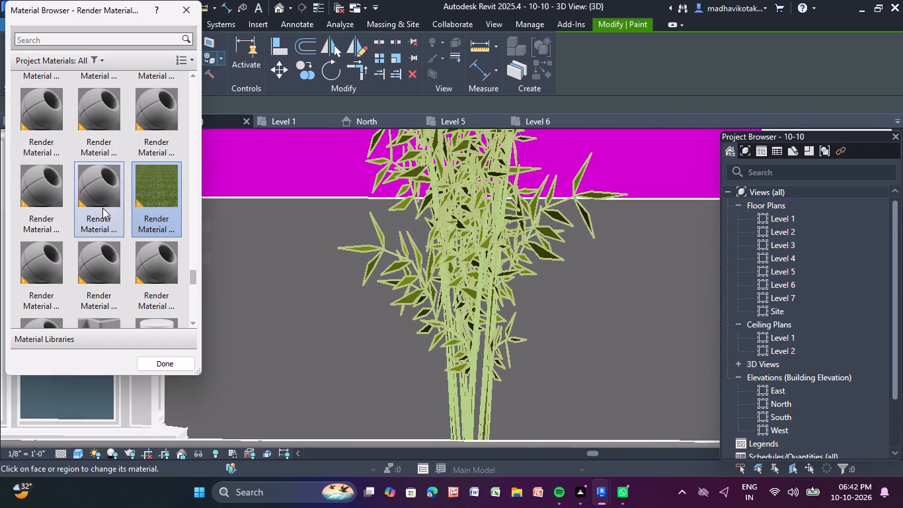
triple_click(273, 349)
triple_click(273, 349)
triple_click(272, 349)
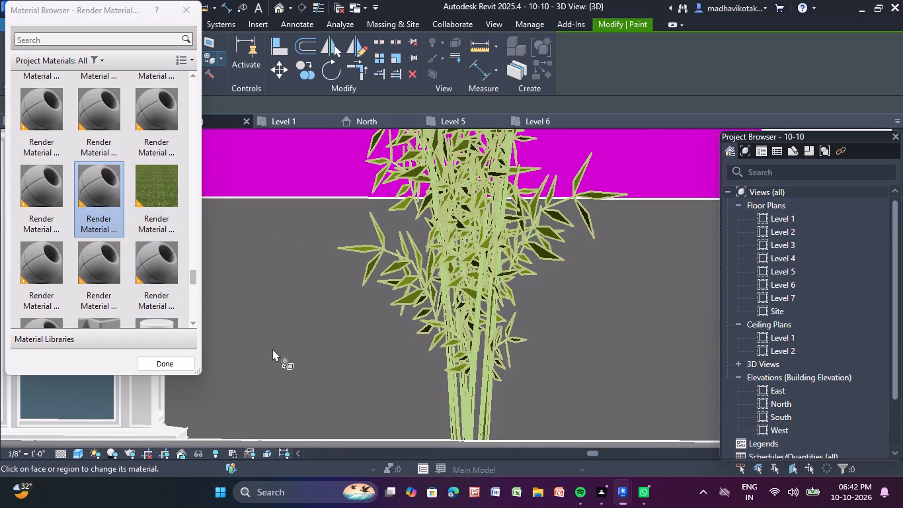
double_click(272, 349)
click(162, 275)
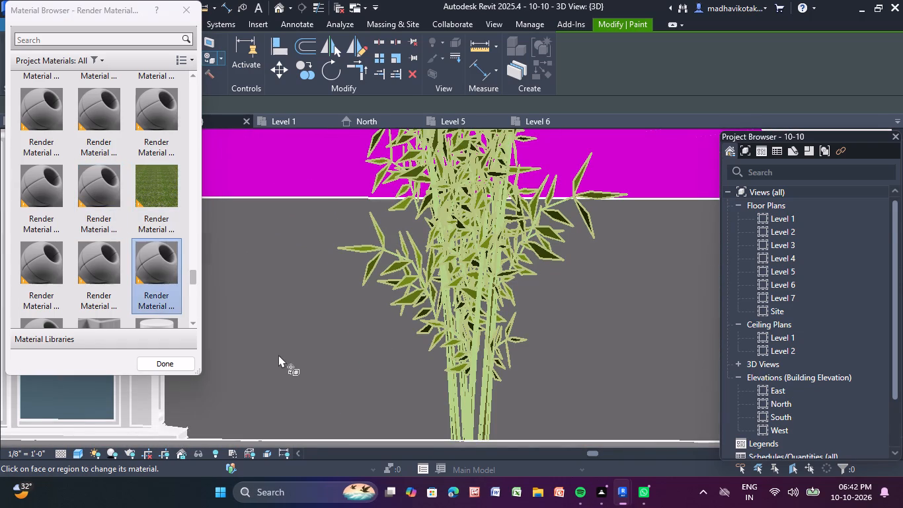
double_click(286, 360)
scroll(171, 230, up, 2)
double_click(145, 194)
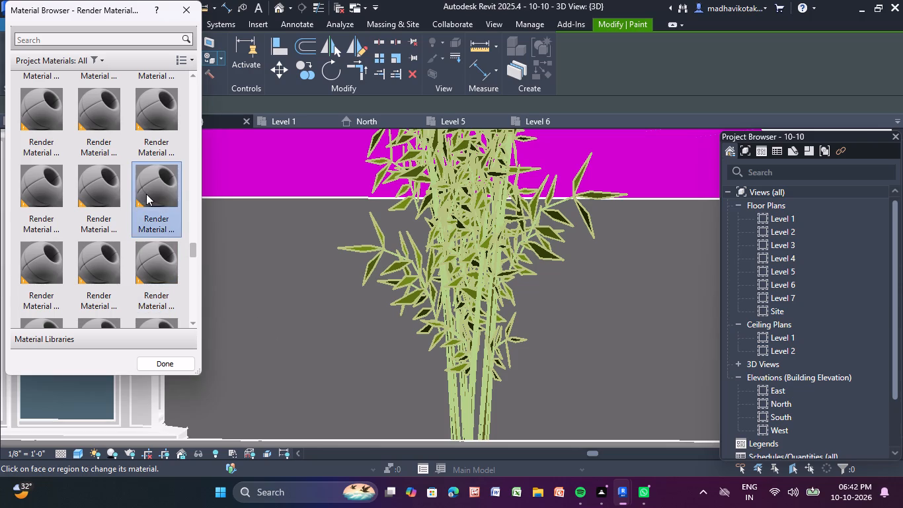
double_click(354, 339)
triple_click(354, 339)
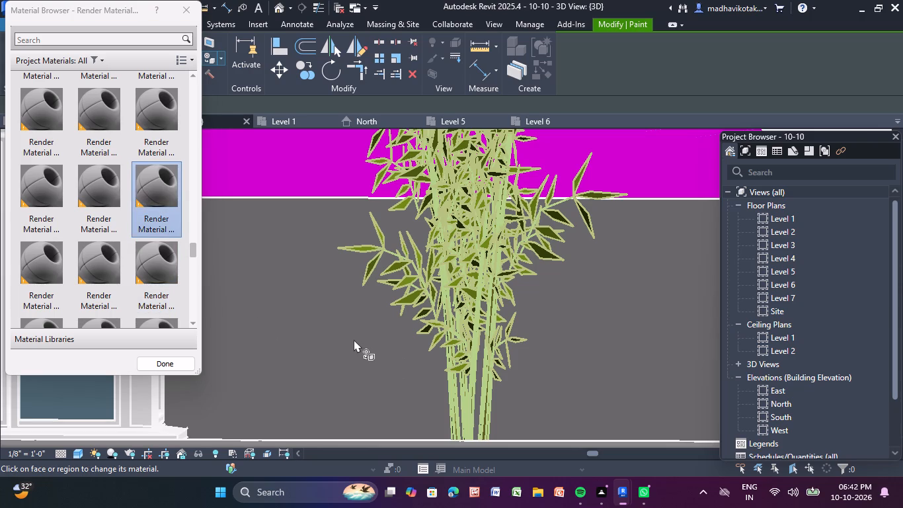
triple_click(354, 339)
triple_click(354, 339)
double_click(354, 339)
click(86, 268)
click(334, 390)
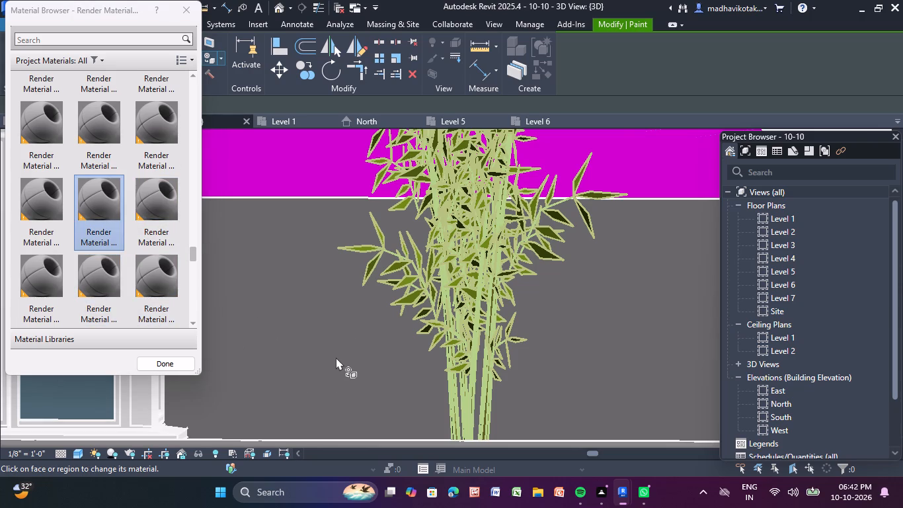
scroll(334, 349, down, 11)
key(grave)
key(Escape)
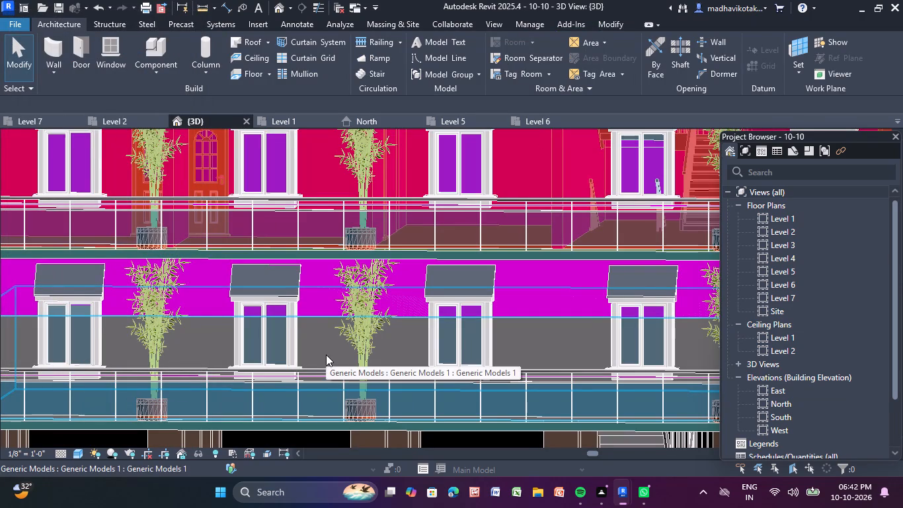
Paint the front wall face of the top balcony storey with the PAPA material.
scroll(326, 355, down, 3)
scroll(647, 372, down, 4)
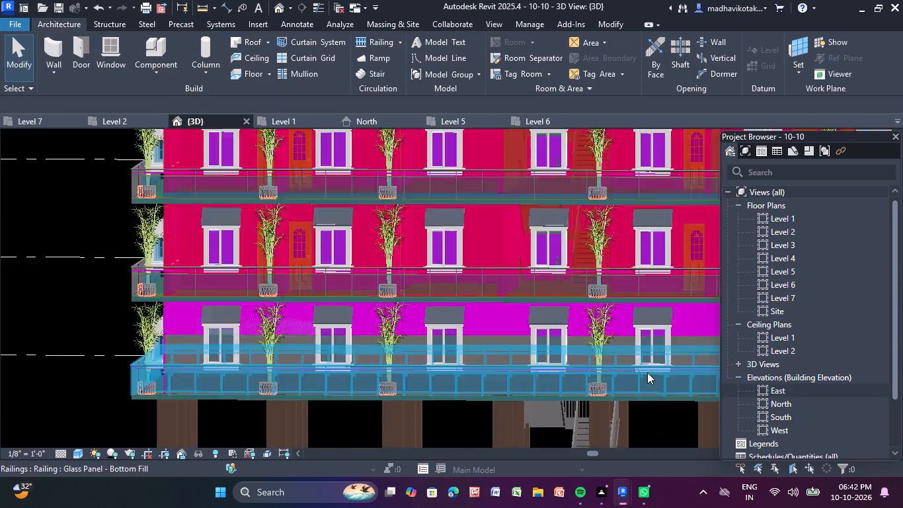
scroll(647, 372, down, 2)
middle_drag(639, 376, 375, 312)
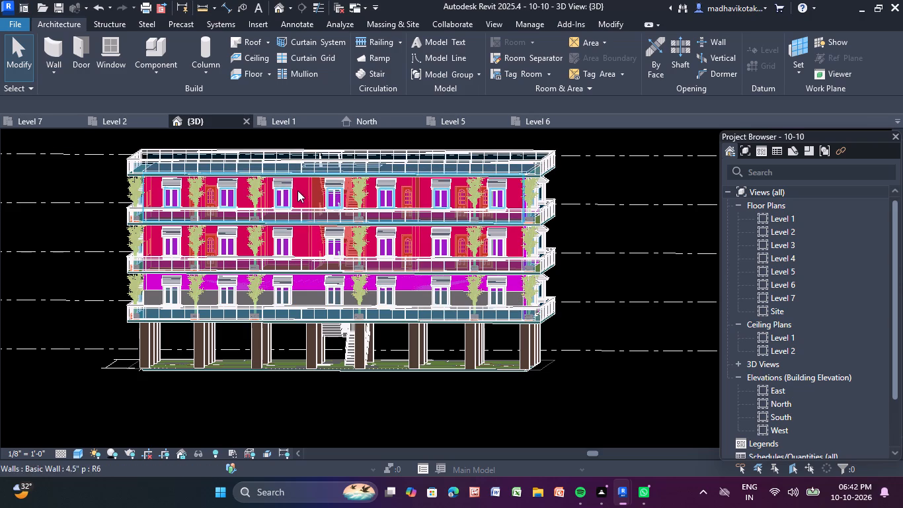
scroll(299, 184, up, 2)
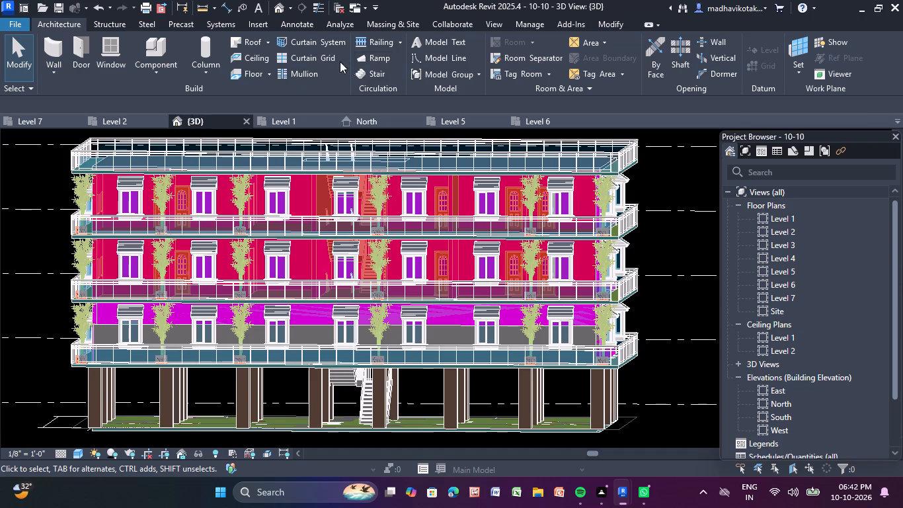
click(455, 58)
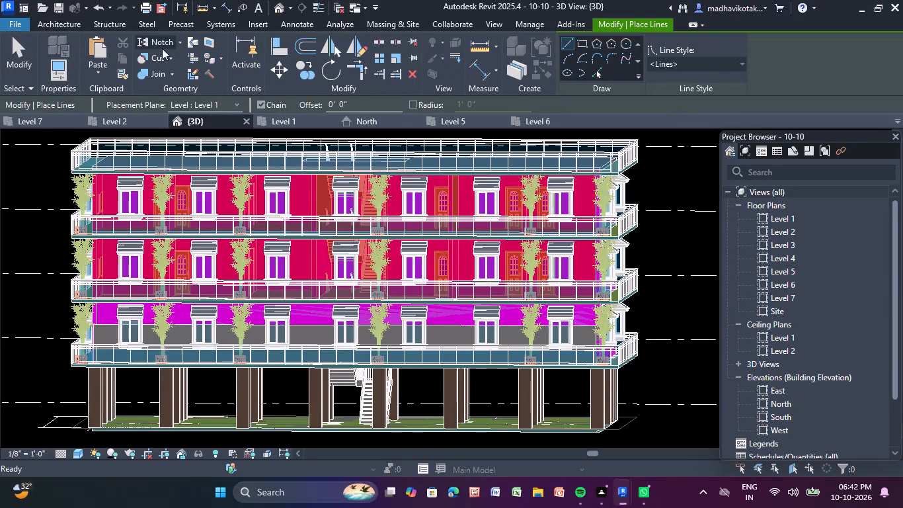
click(177, 56)
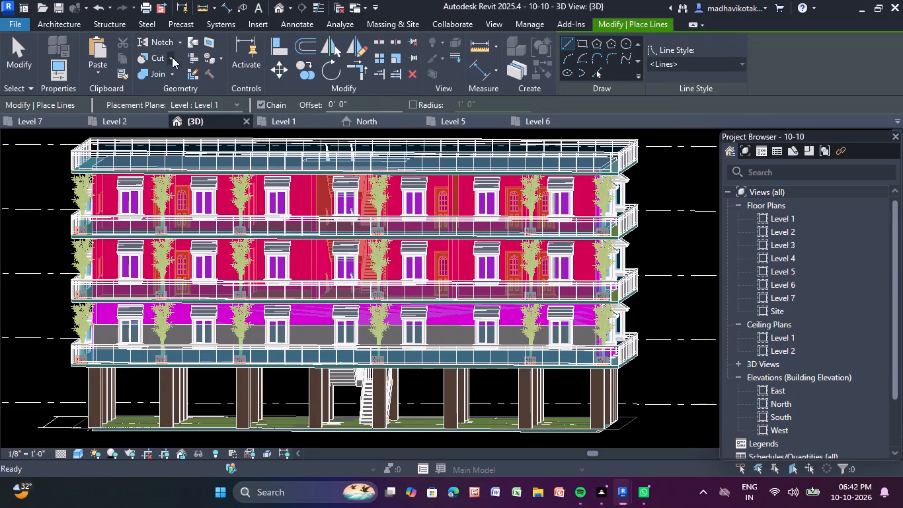
click(172, 57)
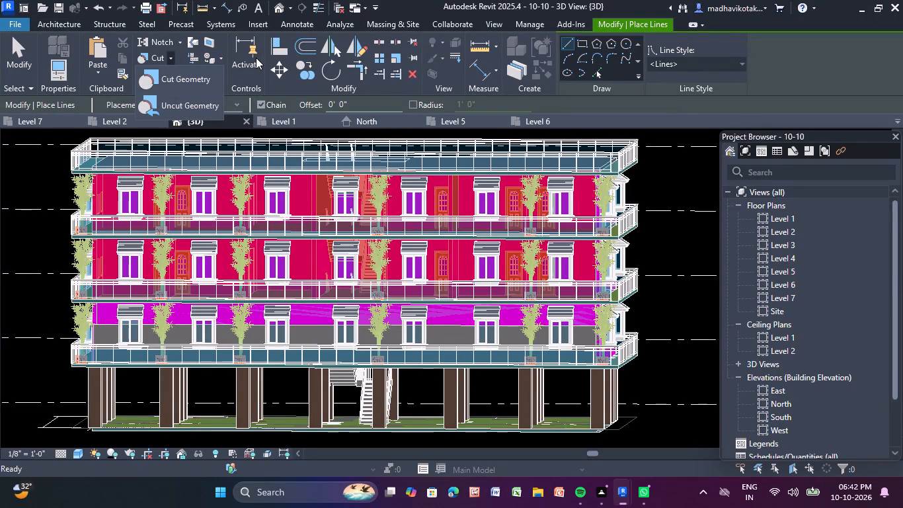
click(264, 65)
click(223, 60)
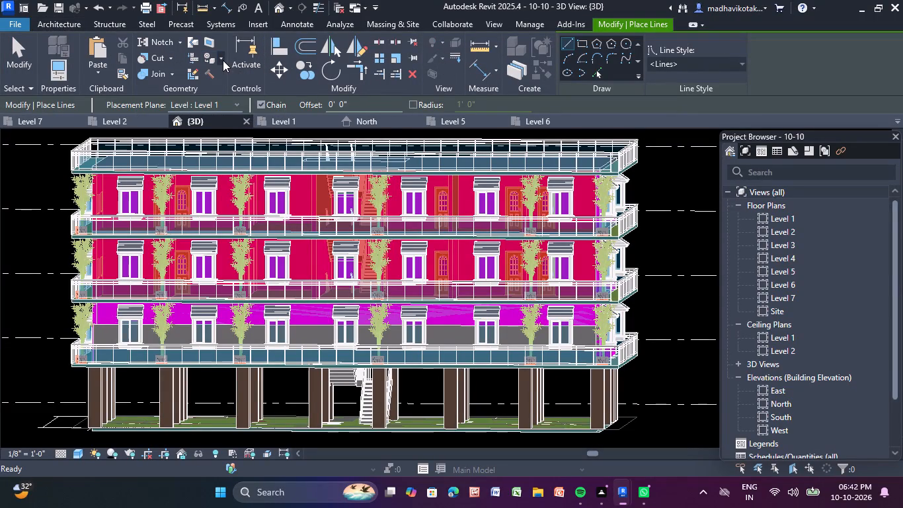
click(226, 75)
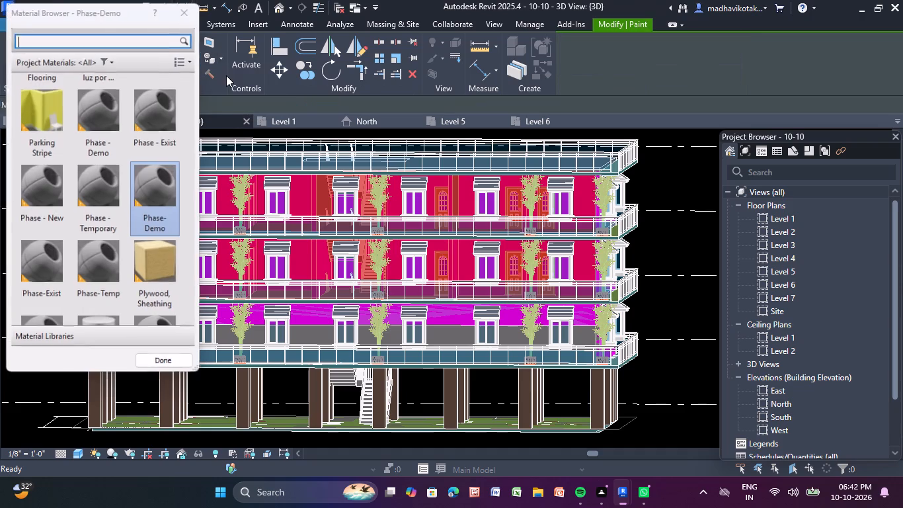
scroll(162, 138, down, 8)
scroll(153, 144, up, 7)
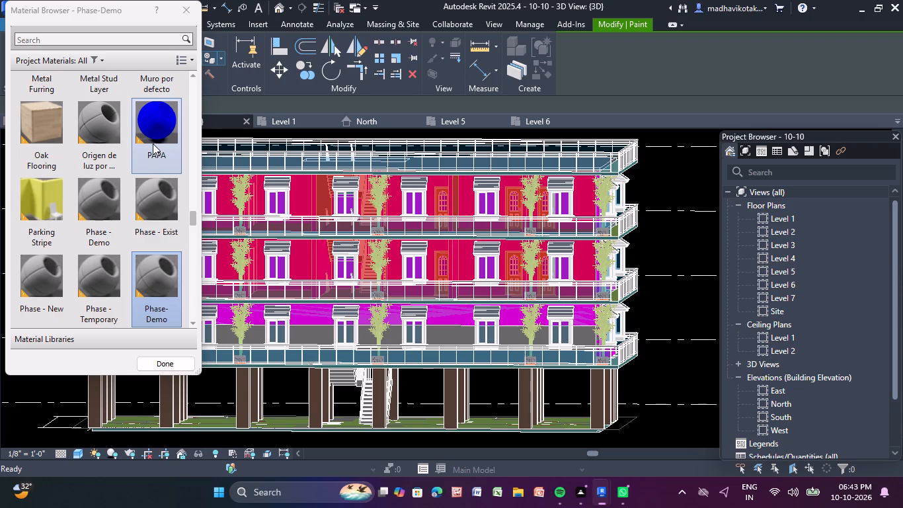
click(161, 129)
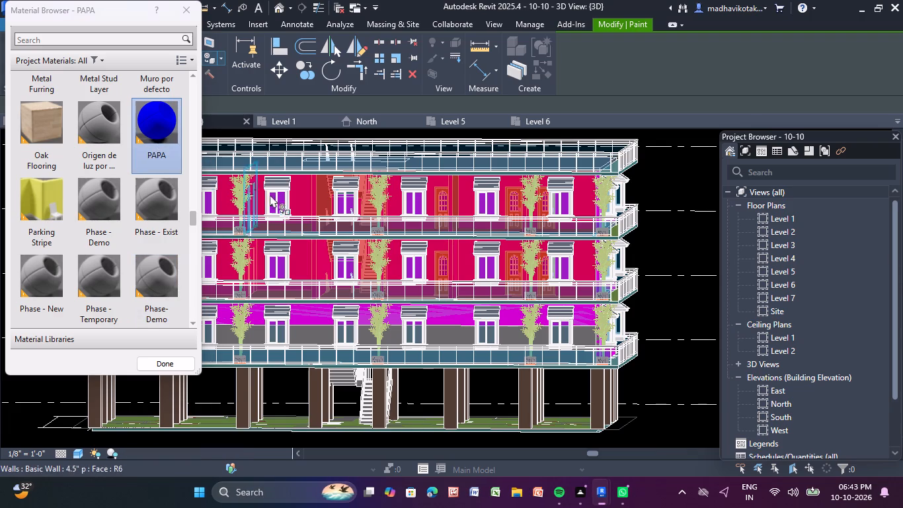
click(296, 192)
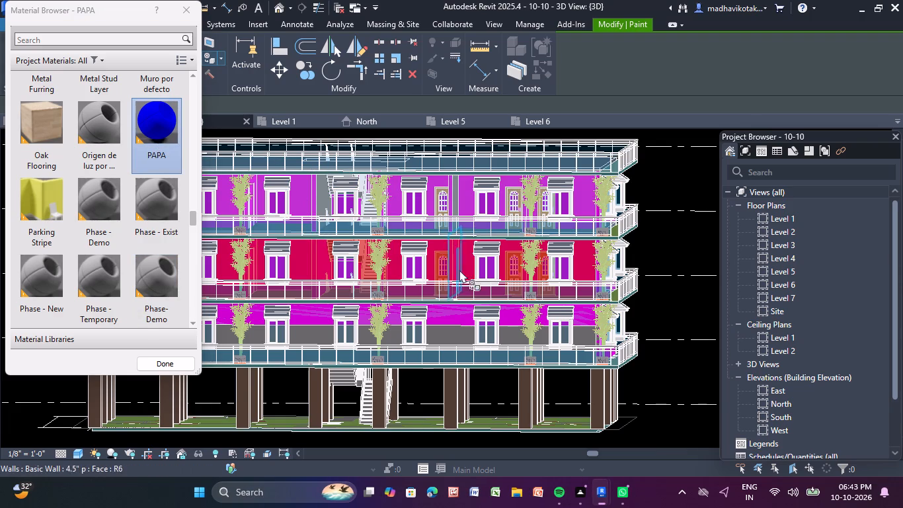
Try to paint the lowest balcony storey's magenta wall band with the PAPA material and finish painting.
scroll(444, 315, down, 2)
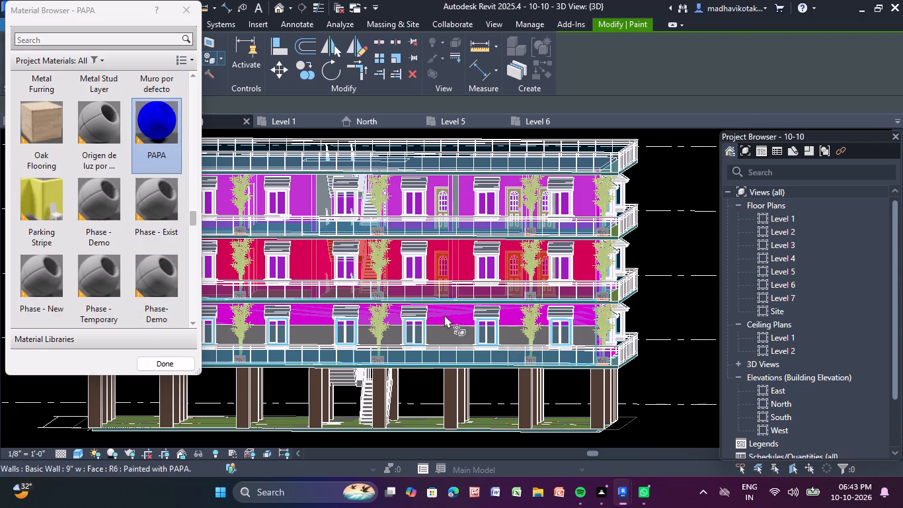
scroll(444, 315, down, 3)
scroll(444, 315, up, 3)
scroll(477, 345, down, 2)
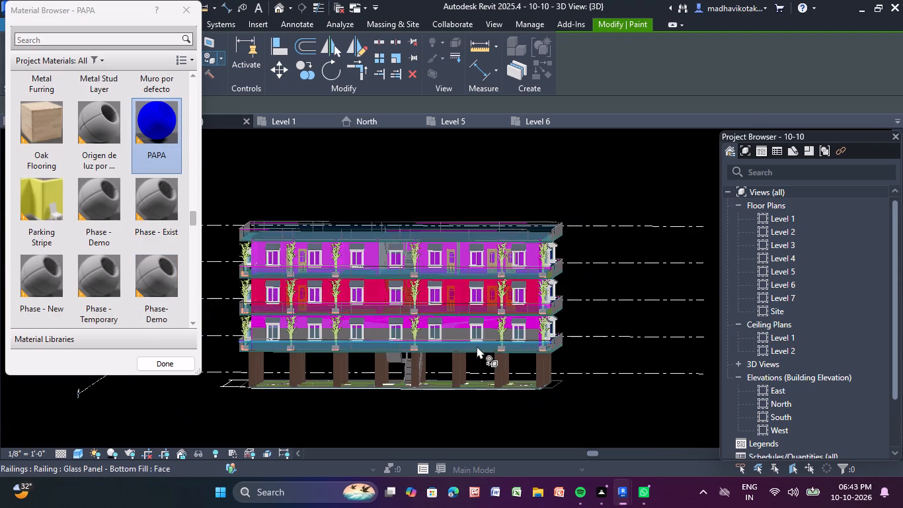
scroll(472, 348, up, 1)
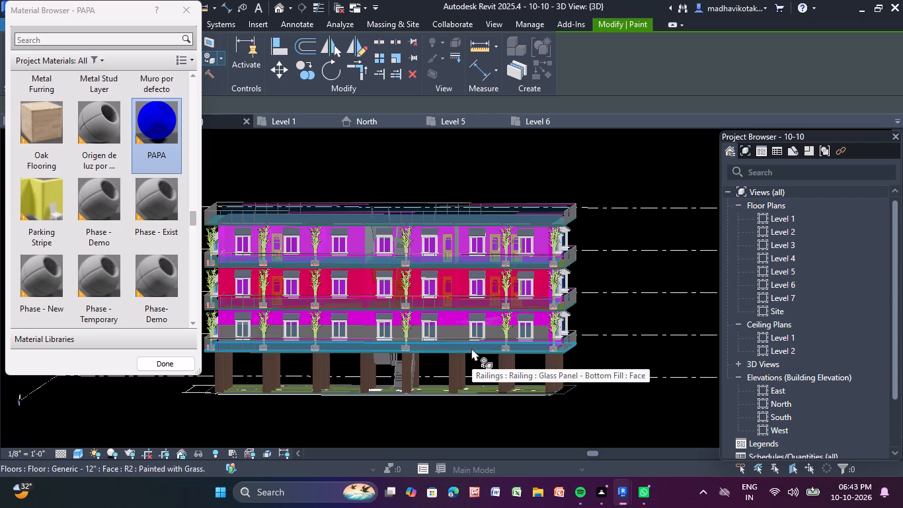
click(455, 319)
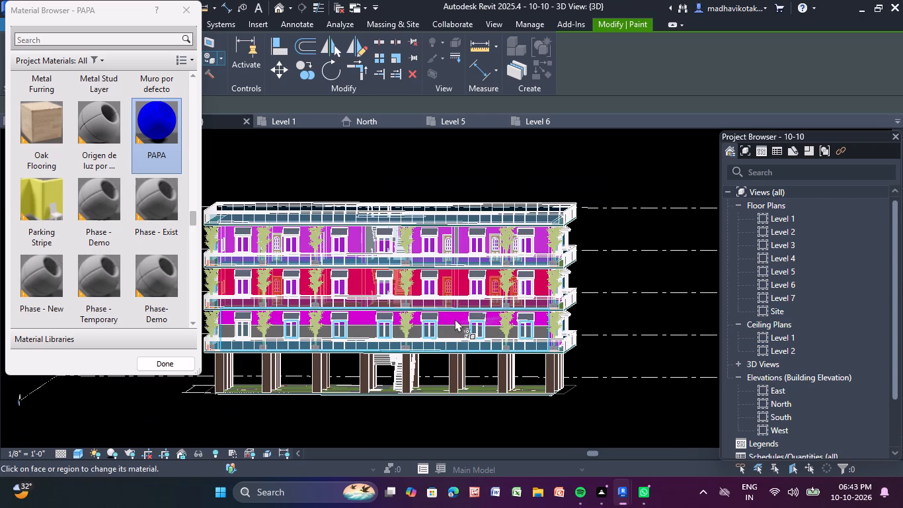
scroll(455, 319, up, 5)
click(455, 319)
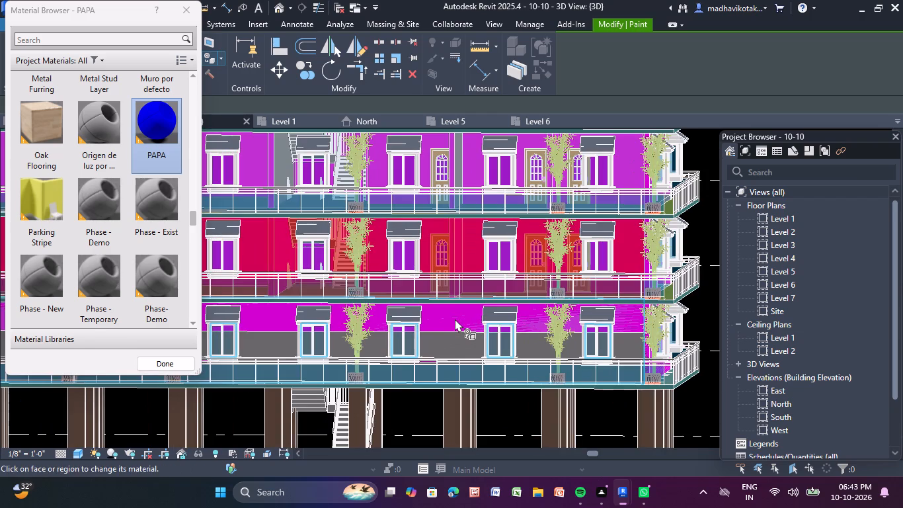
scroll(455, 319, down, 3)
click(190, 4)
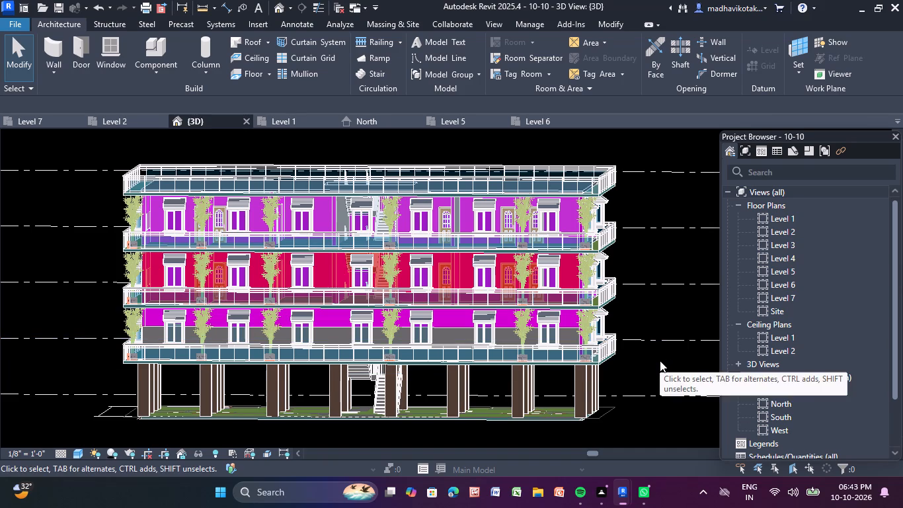
Close the Project Browser palette to enlarge the 3D view.
scroll(547, 241, up, 4)
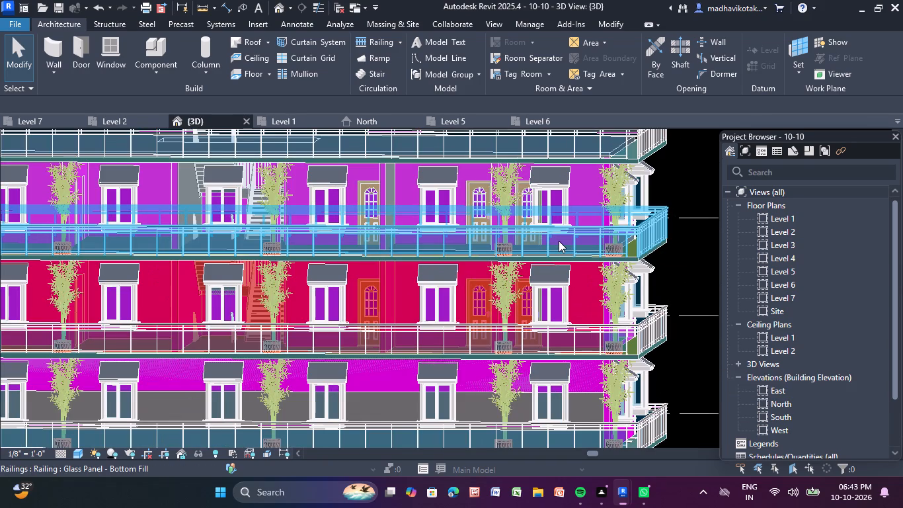
scroll(559, 241, down, 5)
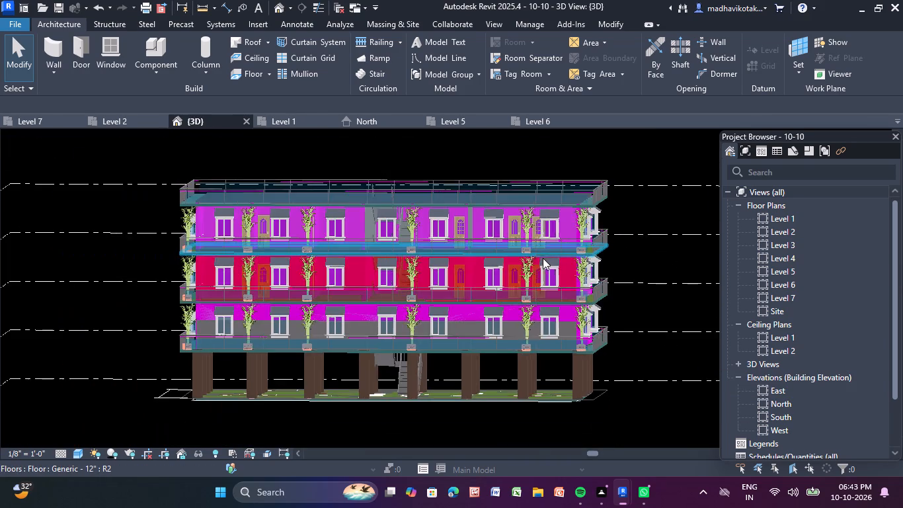
scroll(541, 260, down, 1)
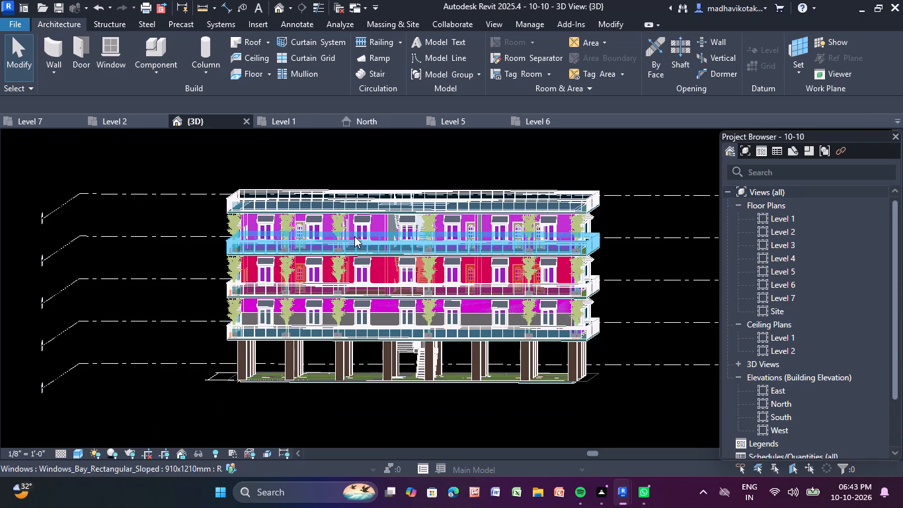
click(898, 135)
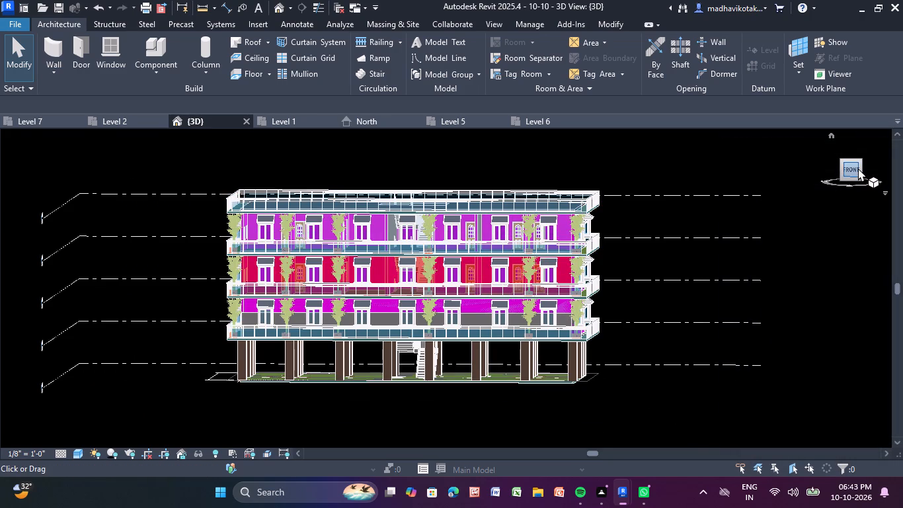
Examine the building's painted walls and balconies from every side, ending at the front view.
drag(858, 168, 723, 189)
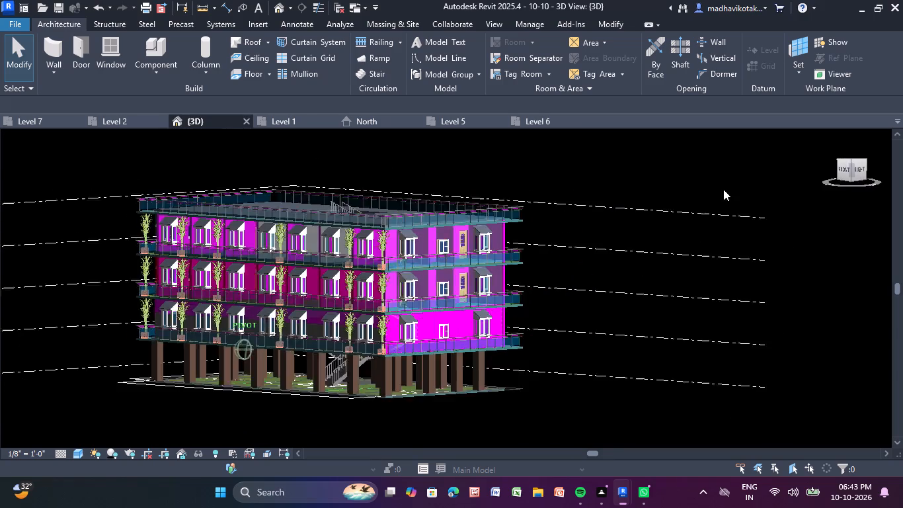
drag(723, 189, 637, 194)
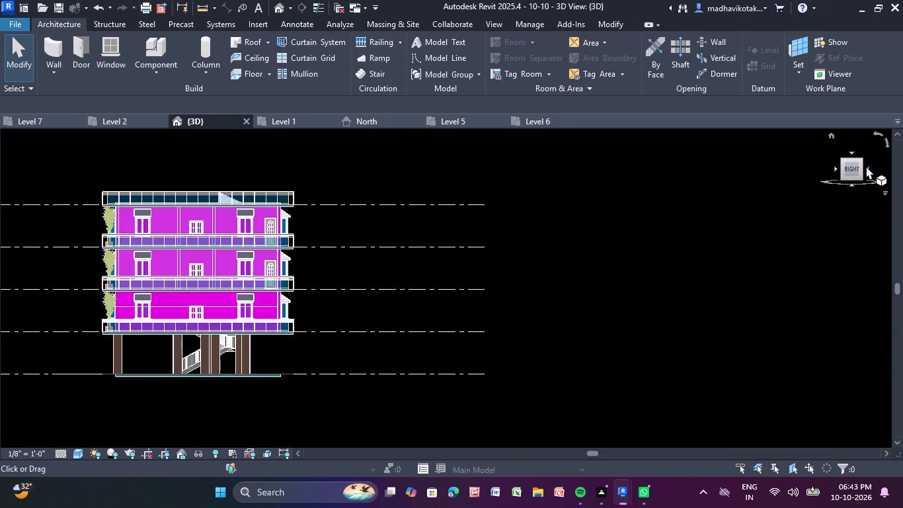
drag(866, 166, 747, 177)
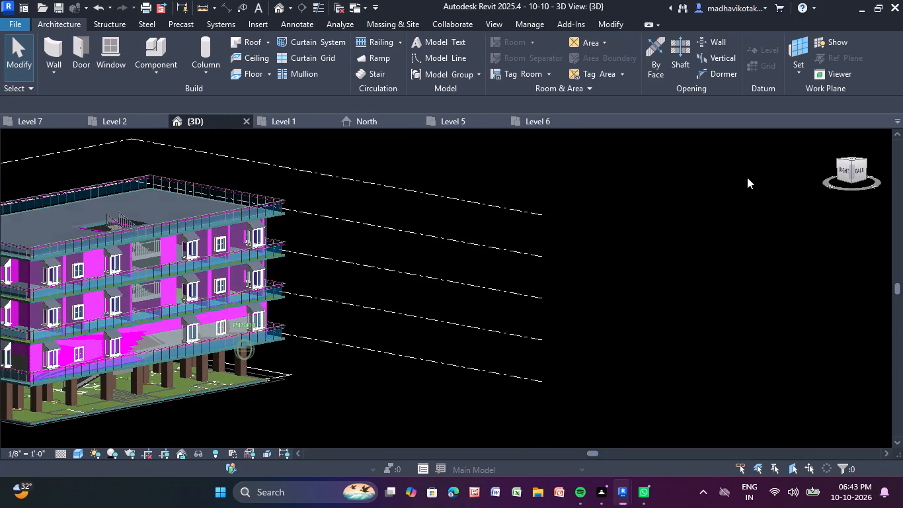
drag(747, 177, 670, 186)
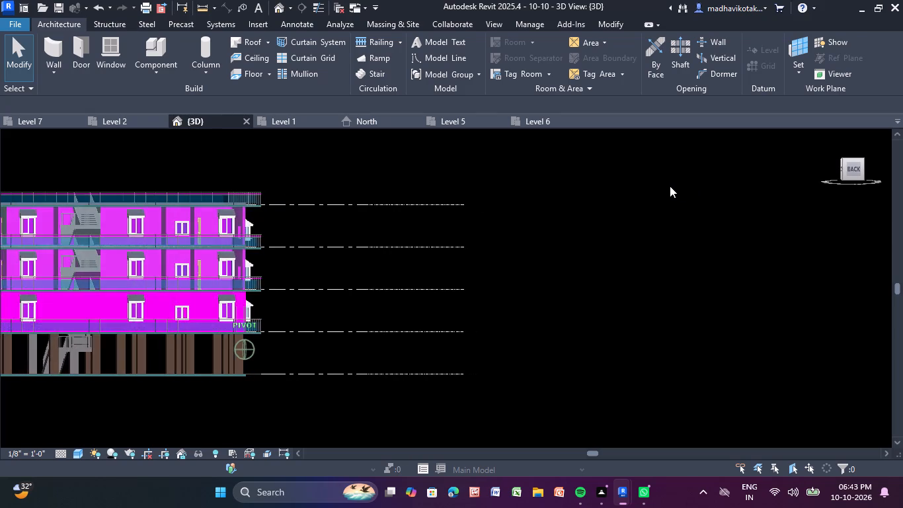
drag(670, 186, 662, 188)
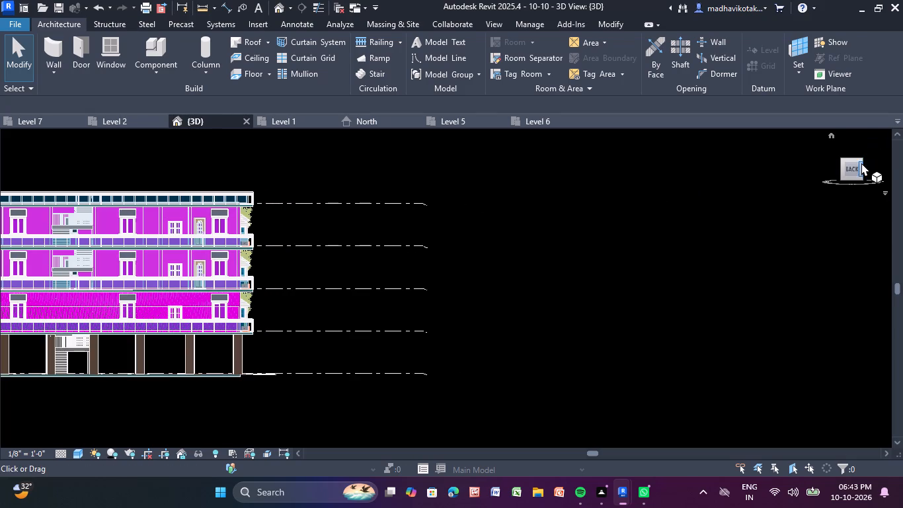
drag(864, 170, 752, 171)
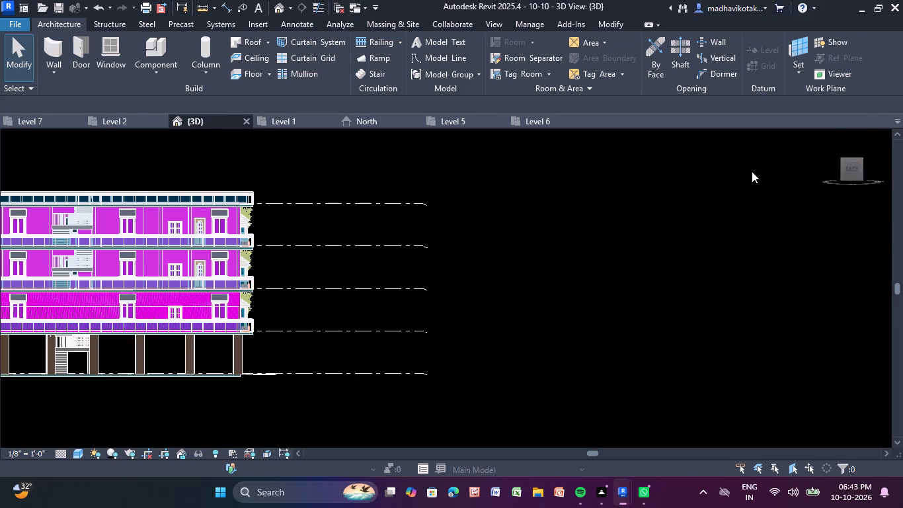
drag(856, 169, 795, 176)
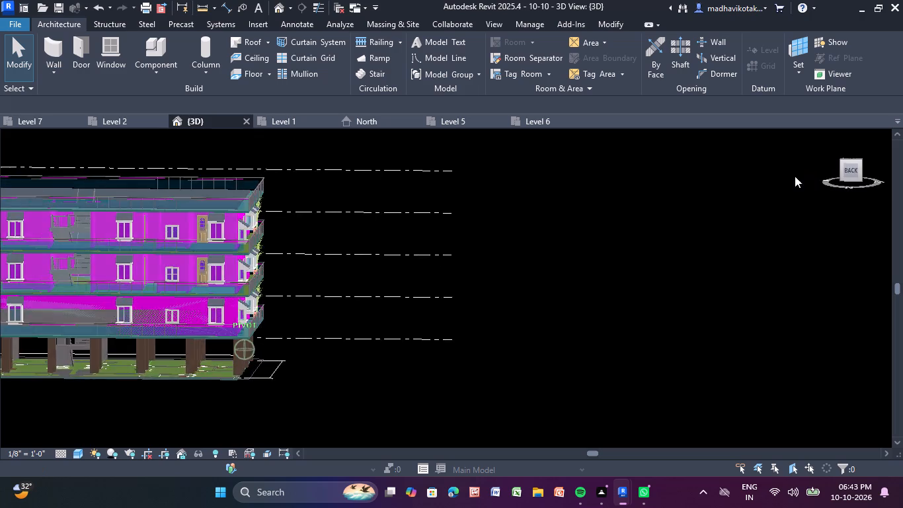
drag(795, 176, 574, 165)
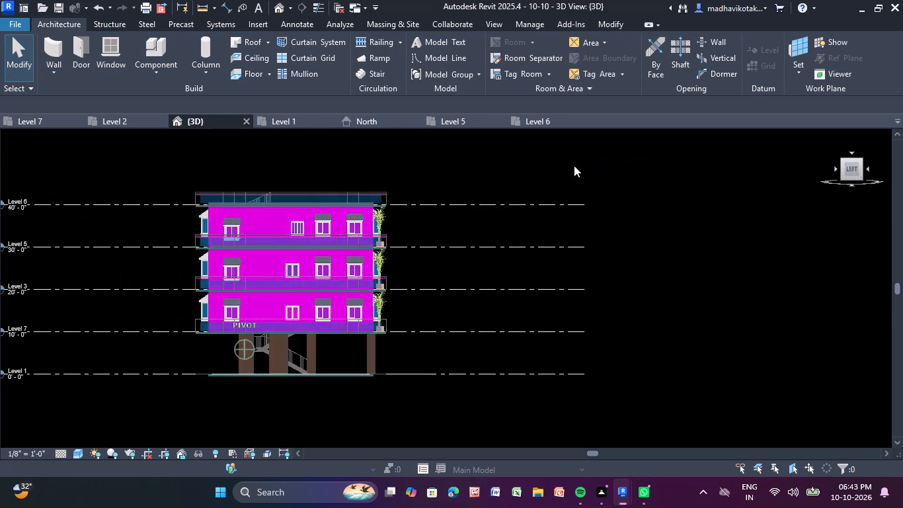
drag(574, 165, 522, 175)
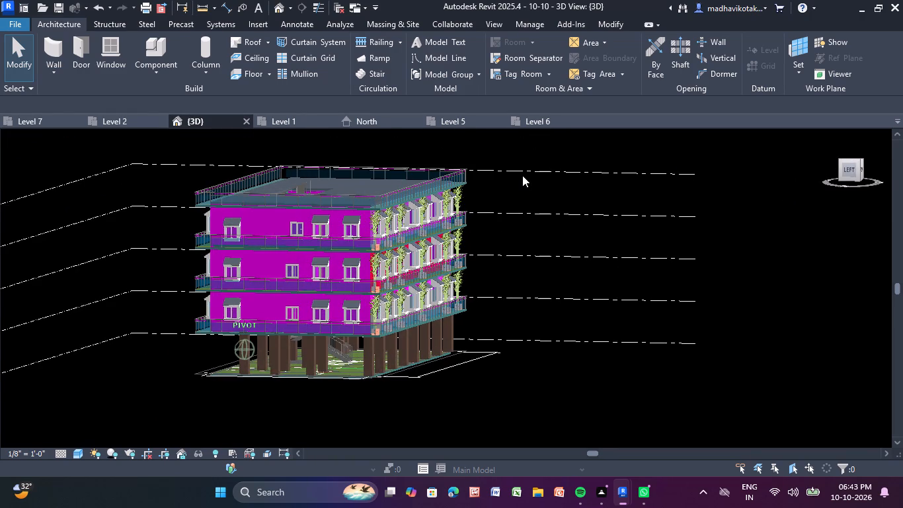
drag(522, 175, 436, 159)
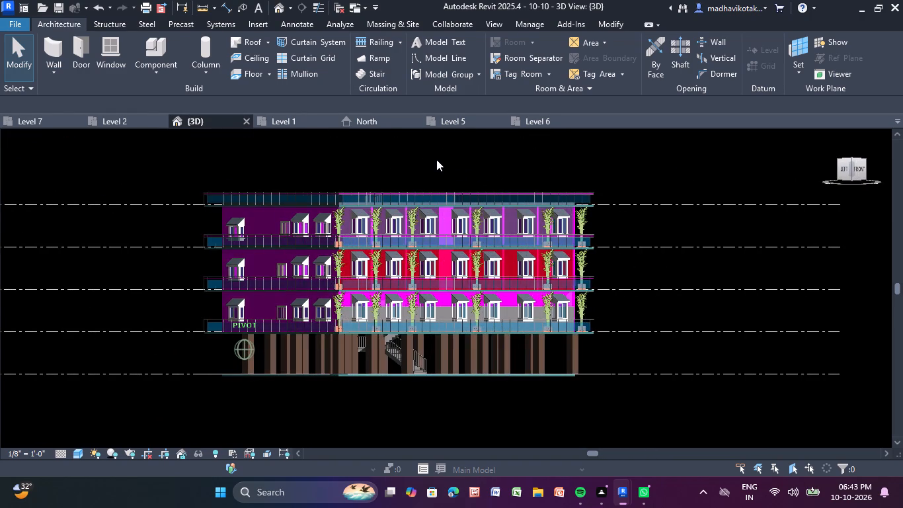
drag(436, 159, 350, 166)
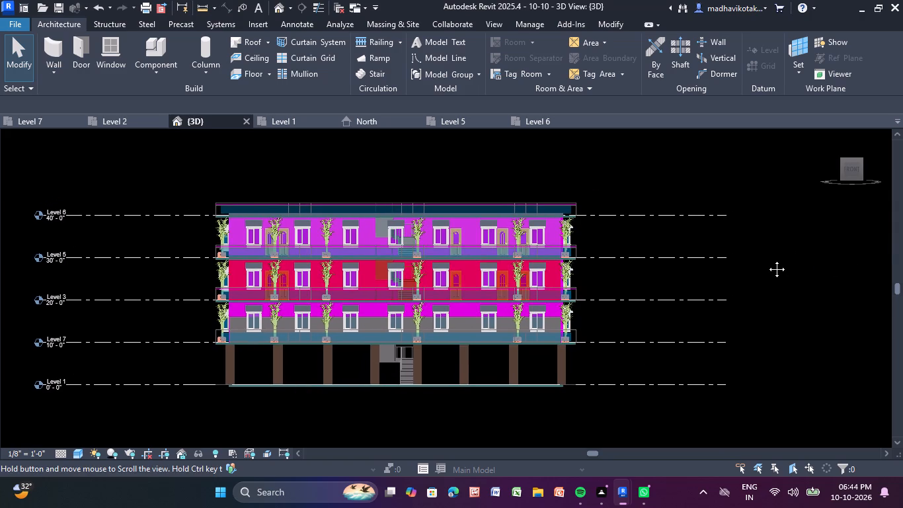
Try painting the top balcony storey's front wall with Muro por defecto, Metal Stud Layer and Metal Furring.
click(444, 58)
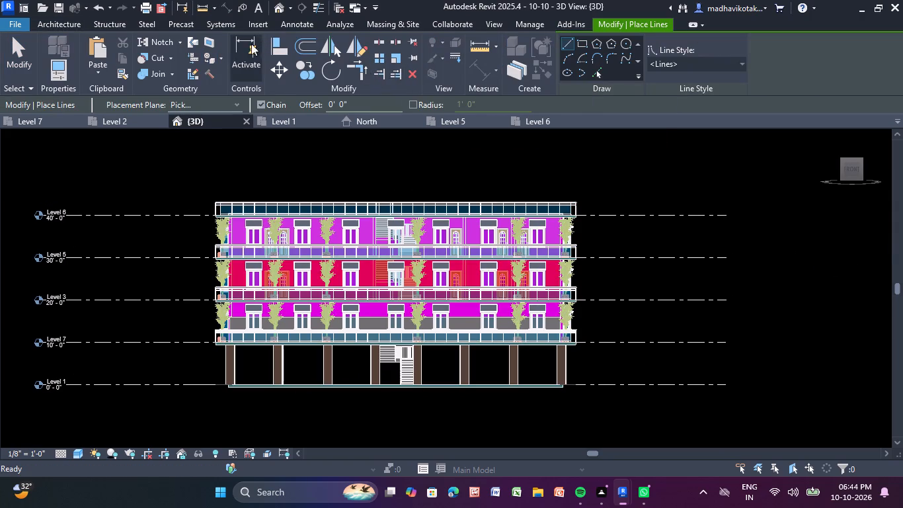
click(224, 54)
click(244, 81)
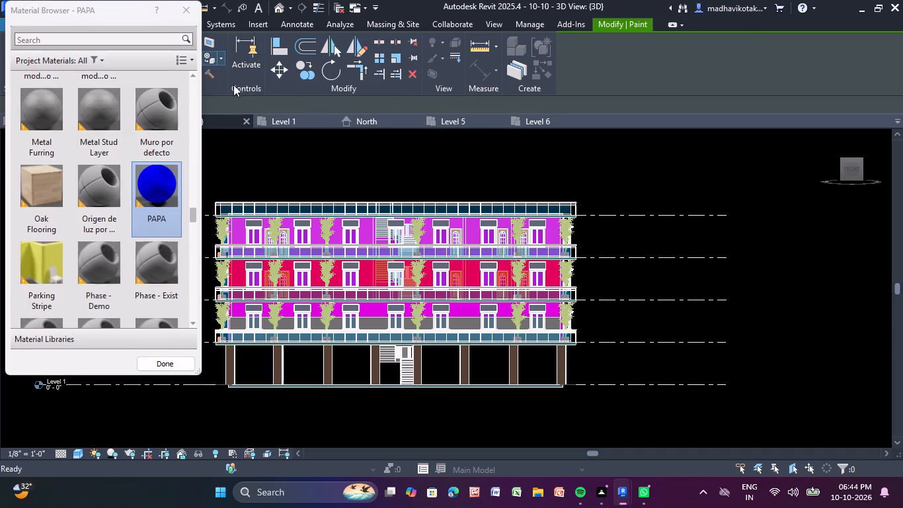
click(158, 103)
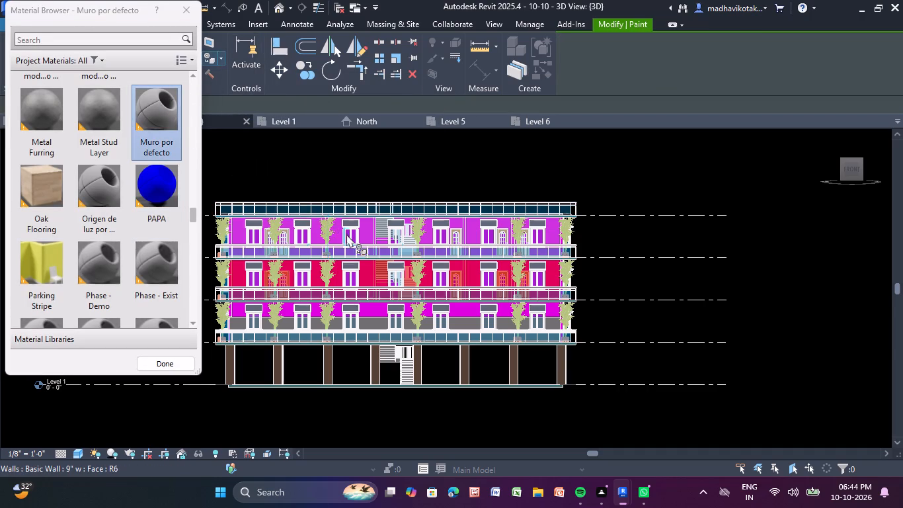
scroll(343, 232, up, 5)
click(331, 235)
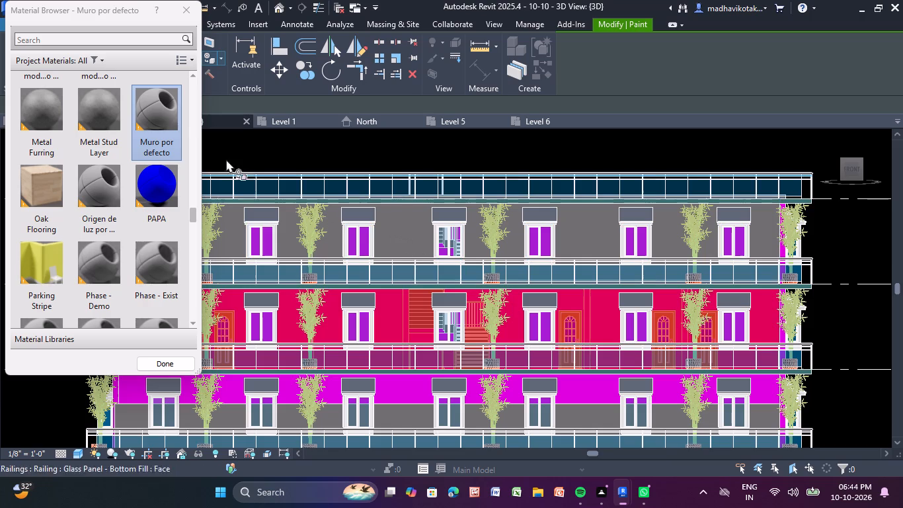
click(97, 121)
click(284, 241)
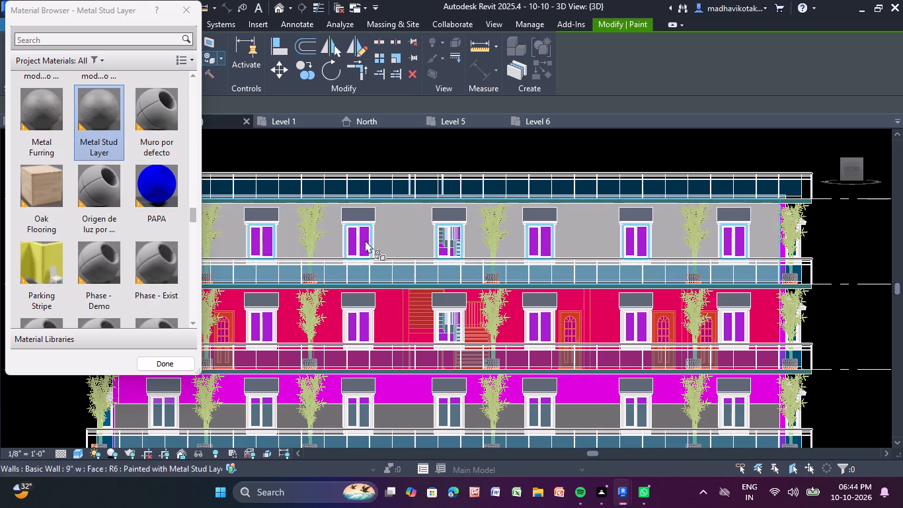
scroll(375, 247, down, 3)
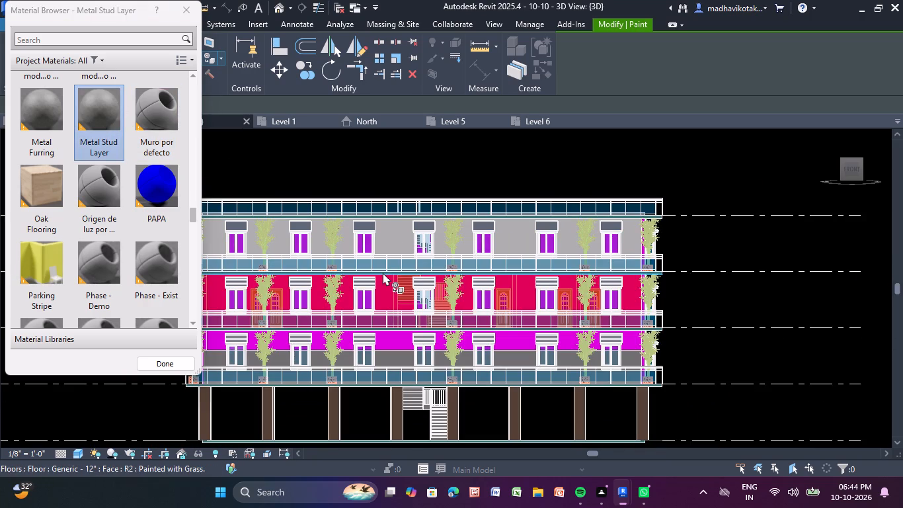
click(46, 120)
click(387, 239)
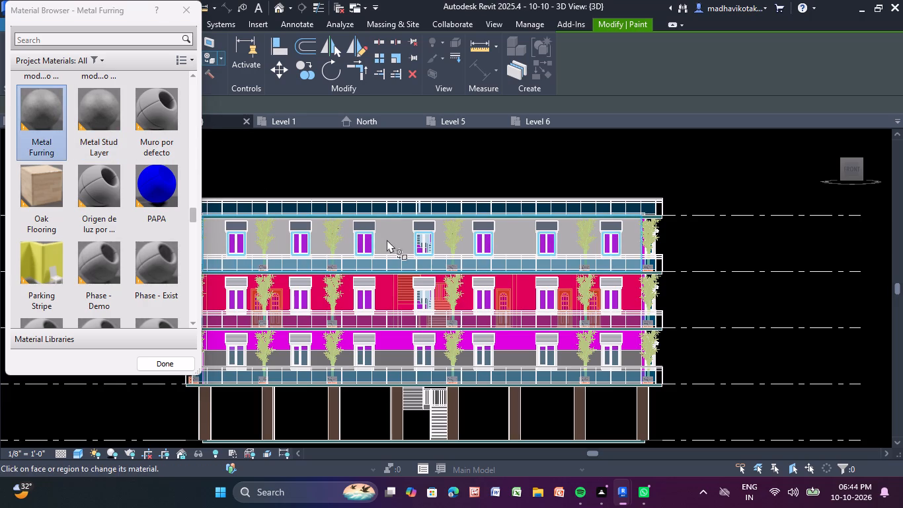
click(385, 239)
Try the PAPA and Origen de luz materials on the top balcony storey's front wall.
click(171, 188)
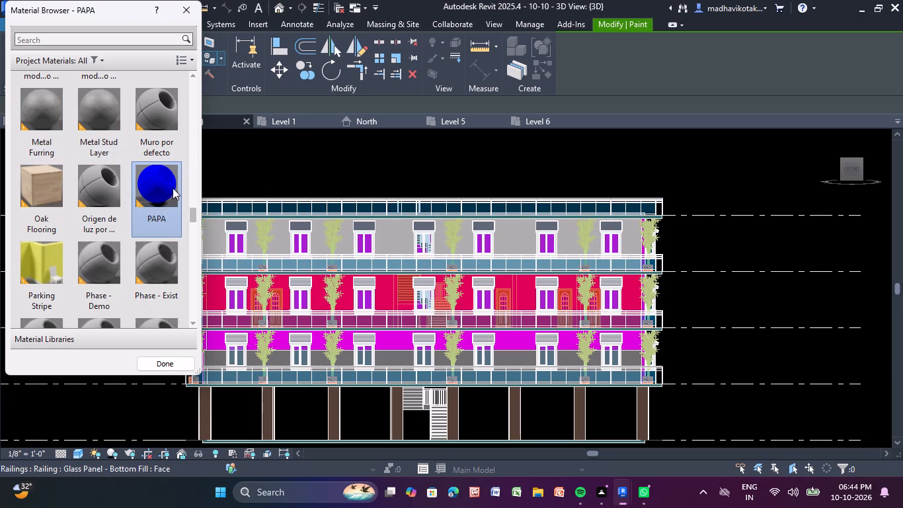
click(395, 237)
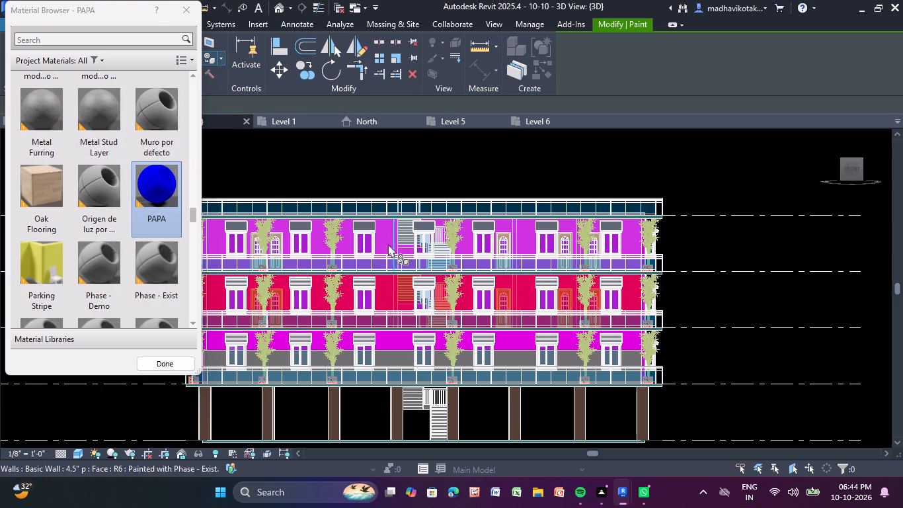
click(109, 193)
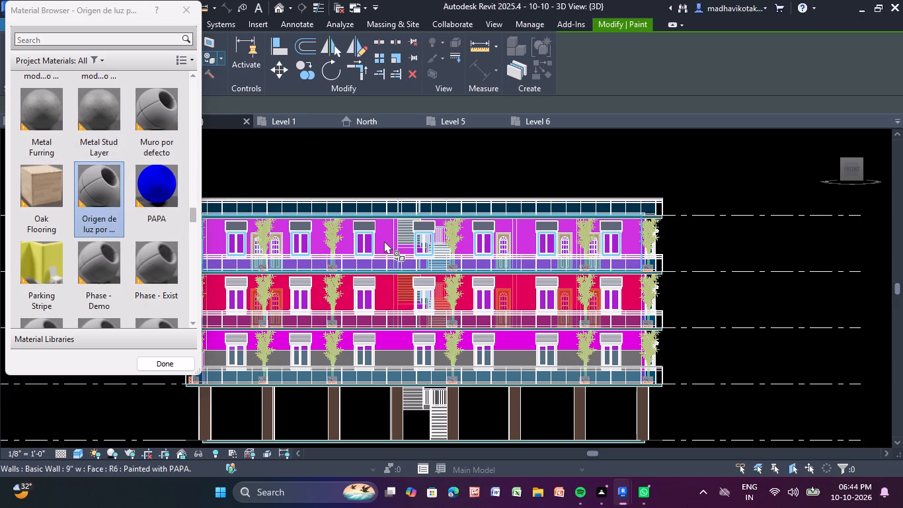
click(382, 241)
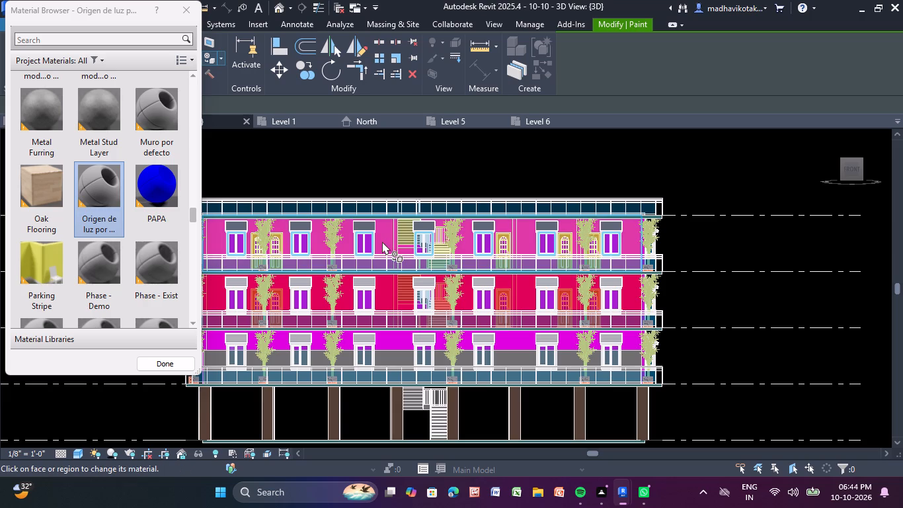
Paint the top balcony storey's front wall face with the Oak Flooring material.
scroll(382, 241, up, 1)
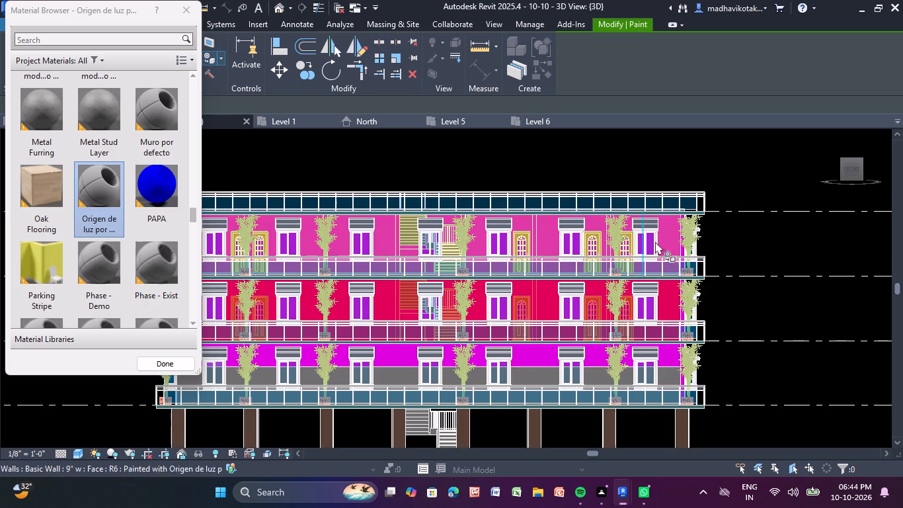
scroll(749, 243, down, 2)
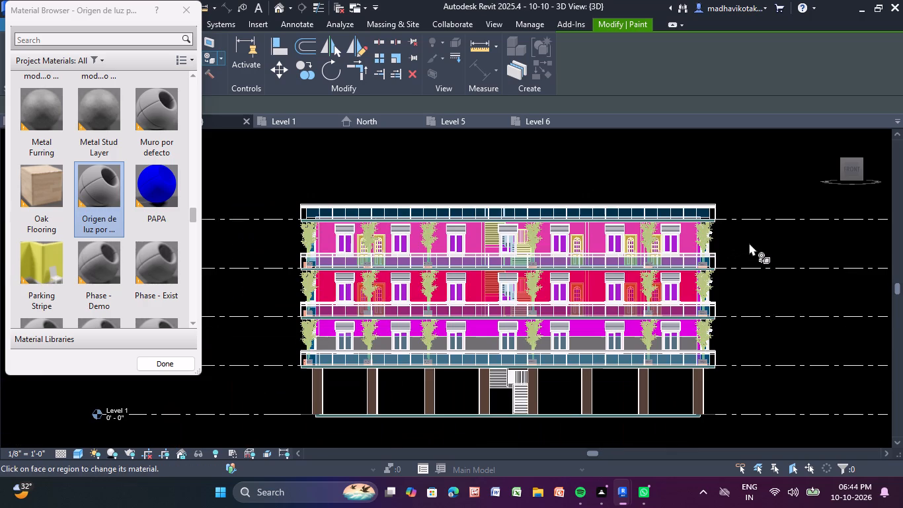
middle_drag(749, 243, 738, 249)
scroll(738, 249, up, 1)
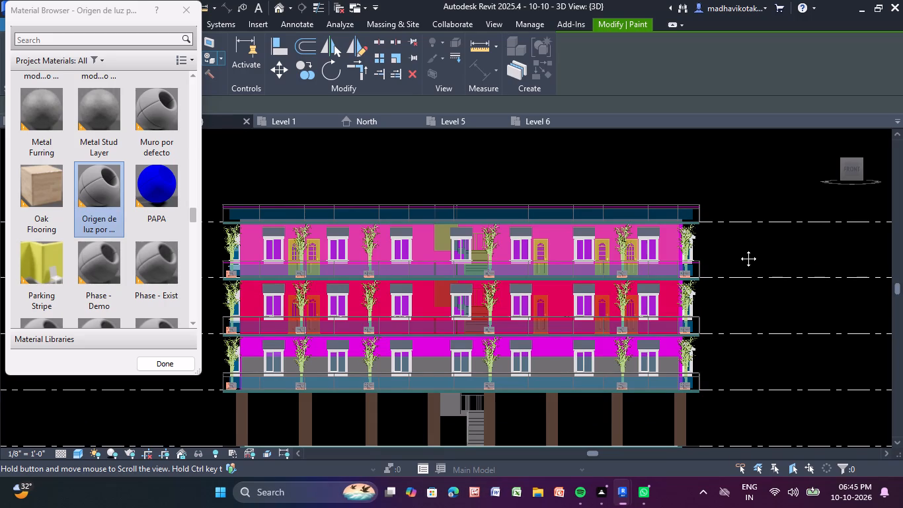
middle_drag(738, 249, 739, 251)
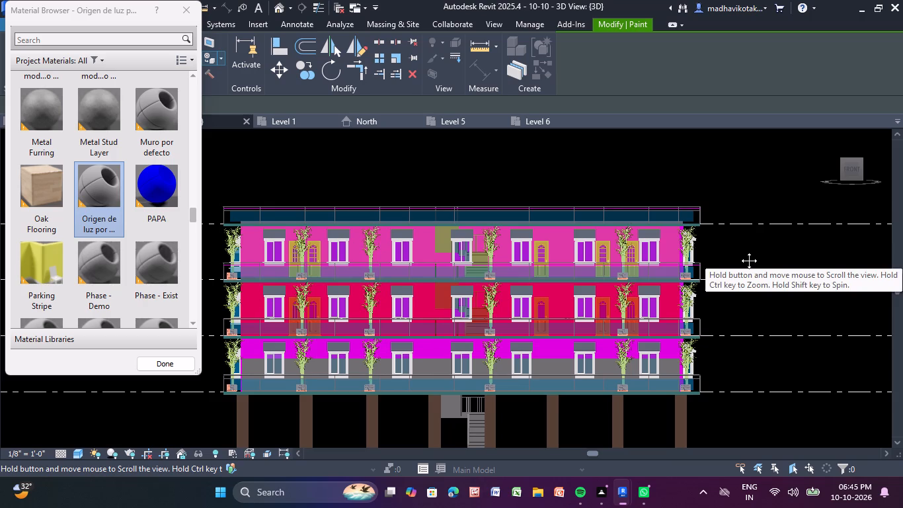
middle_drag(739, 251, 728, 237)
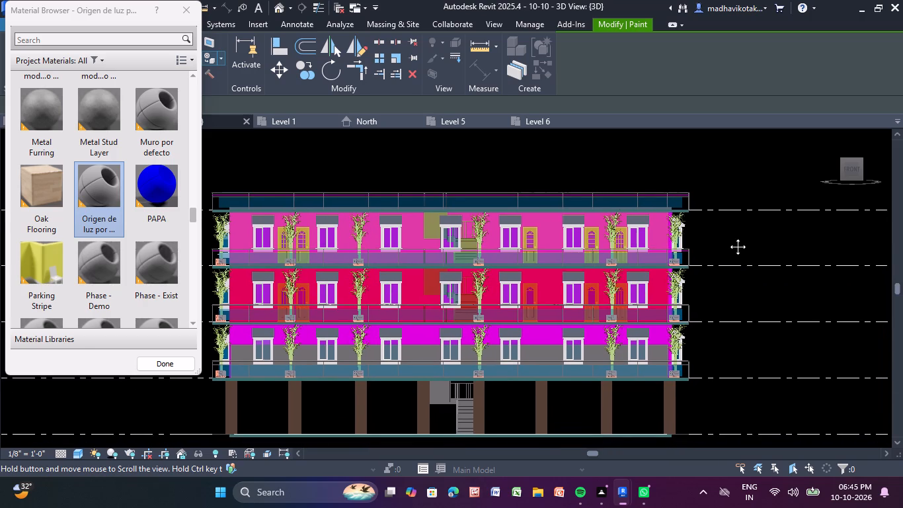
middle_drag(728, 237, 723, 242)
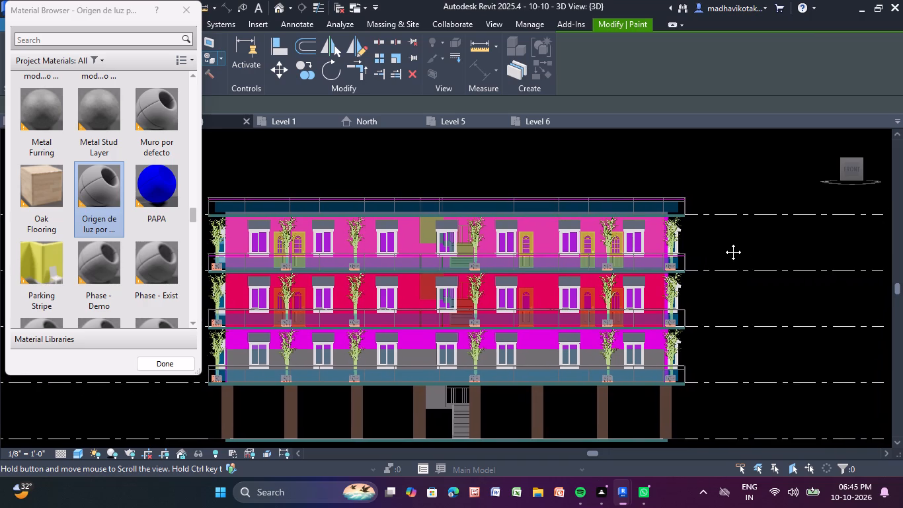
middle_drag(723, 242, 767, 235)
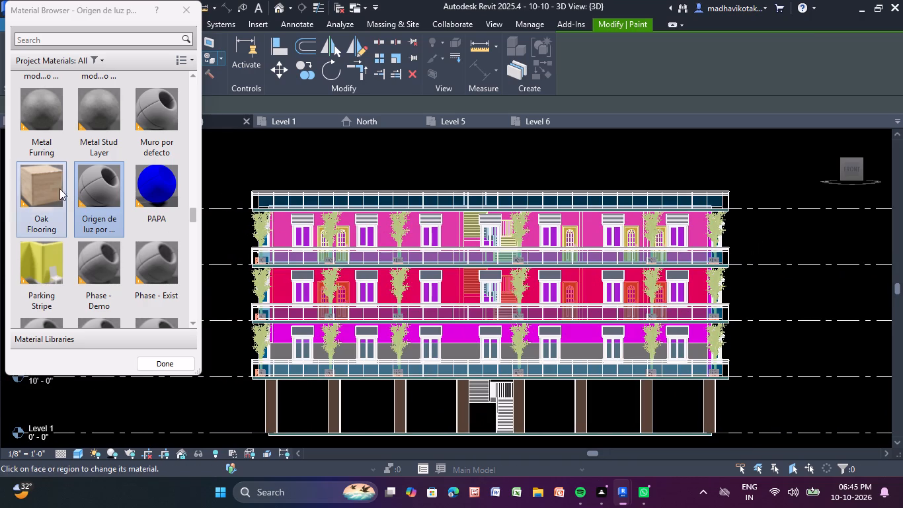
click(47, 187)
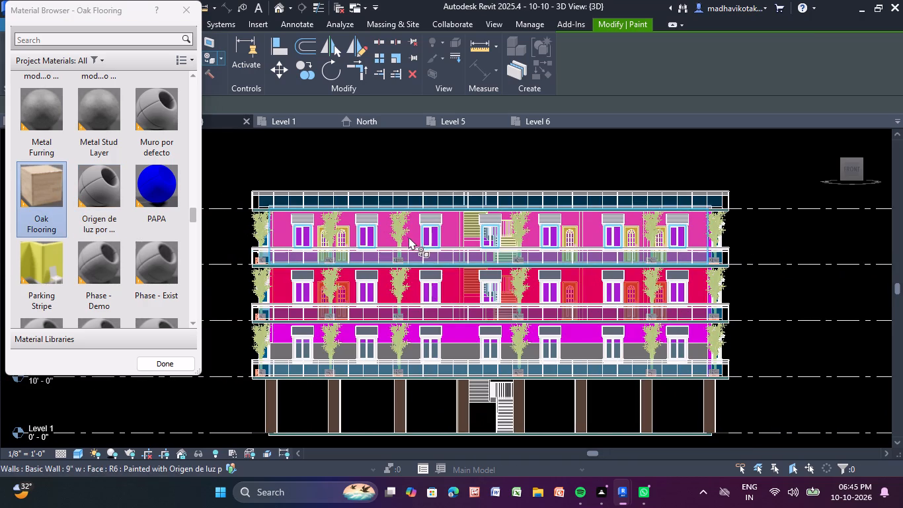
click(409, 235)
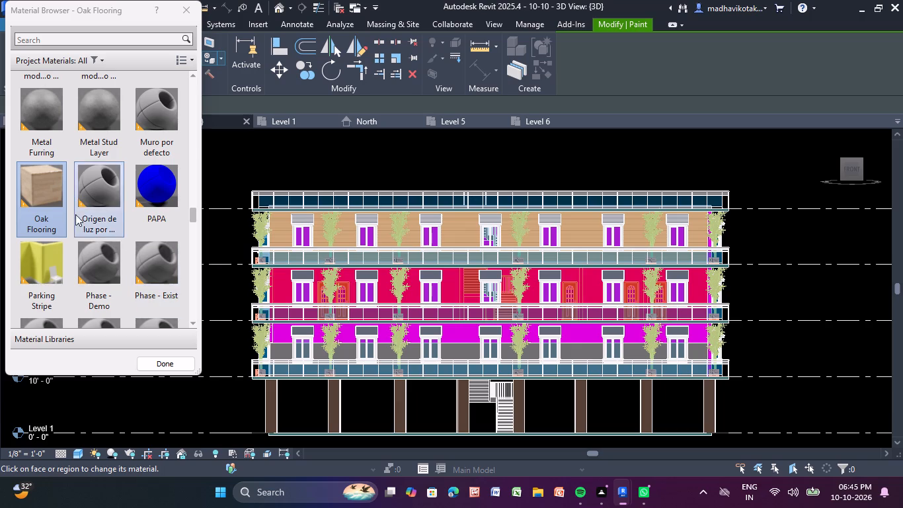
scroll(485, 222, up, 4)
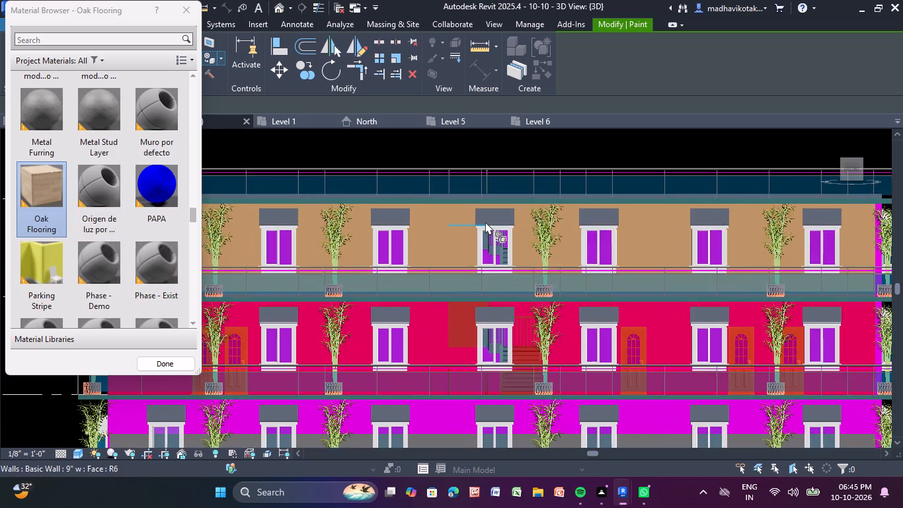
scroll(468, 233, down, 2)
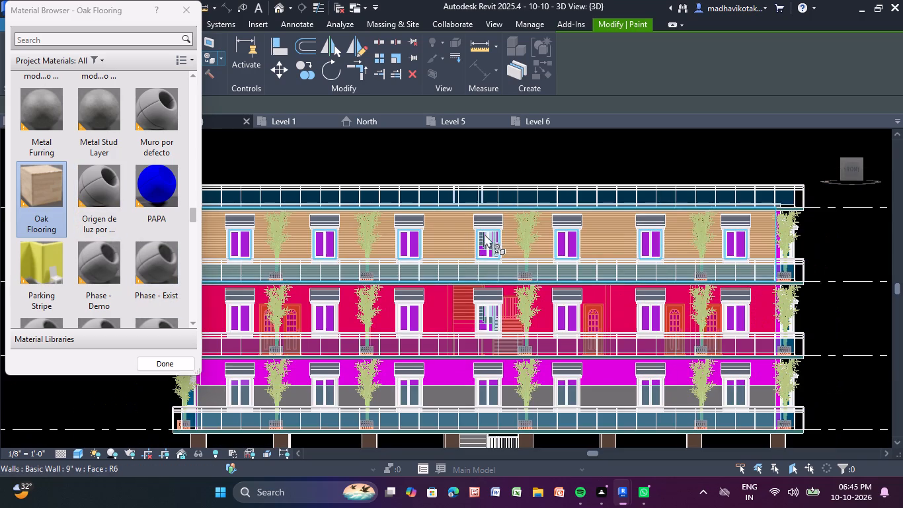
scroll(485, 234, down, 1)
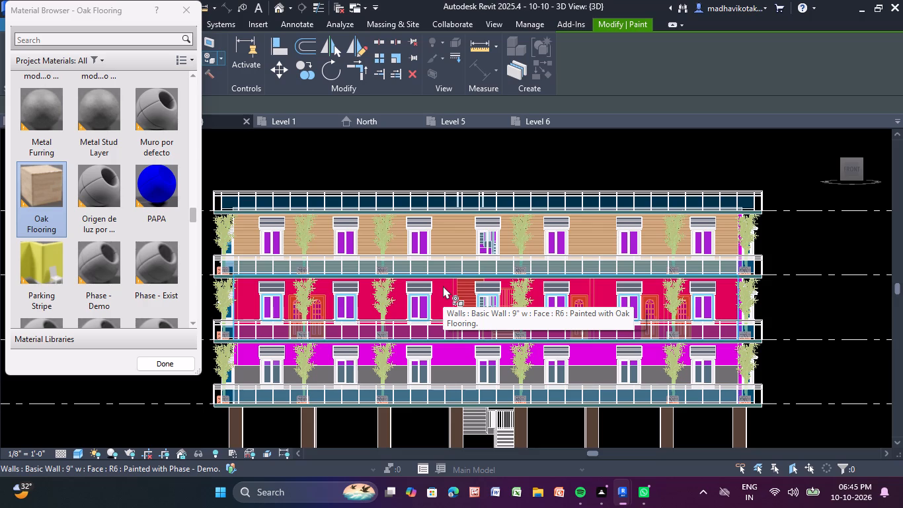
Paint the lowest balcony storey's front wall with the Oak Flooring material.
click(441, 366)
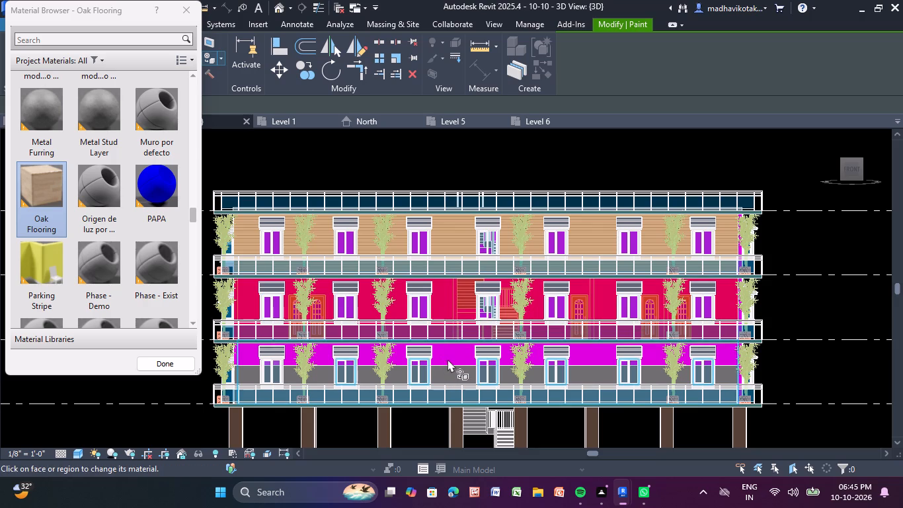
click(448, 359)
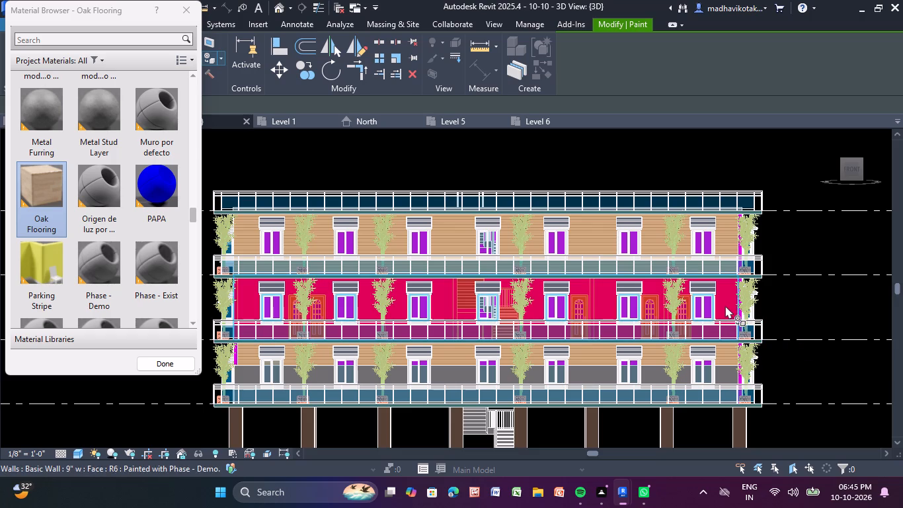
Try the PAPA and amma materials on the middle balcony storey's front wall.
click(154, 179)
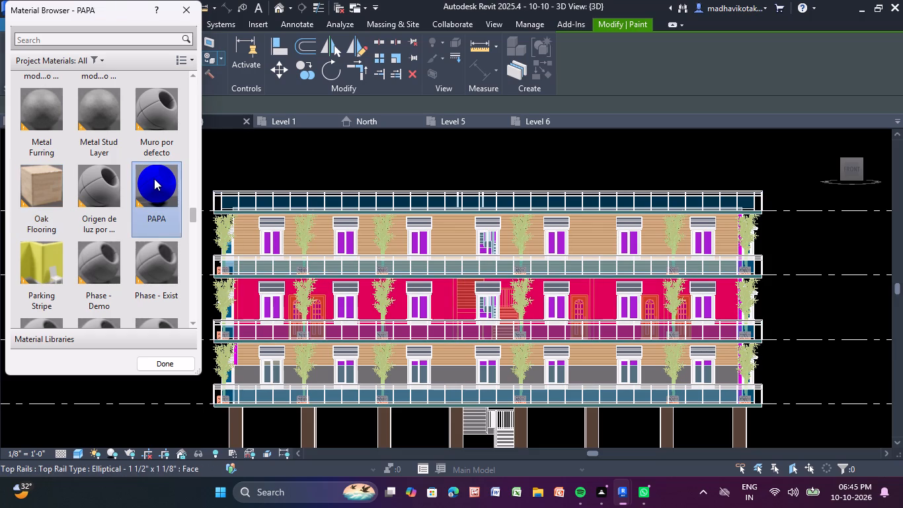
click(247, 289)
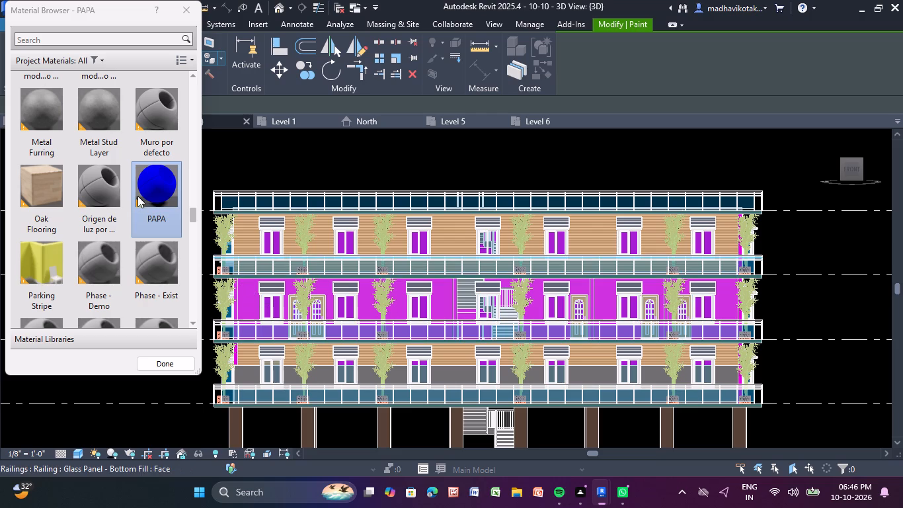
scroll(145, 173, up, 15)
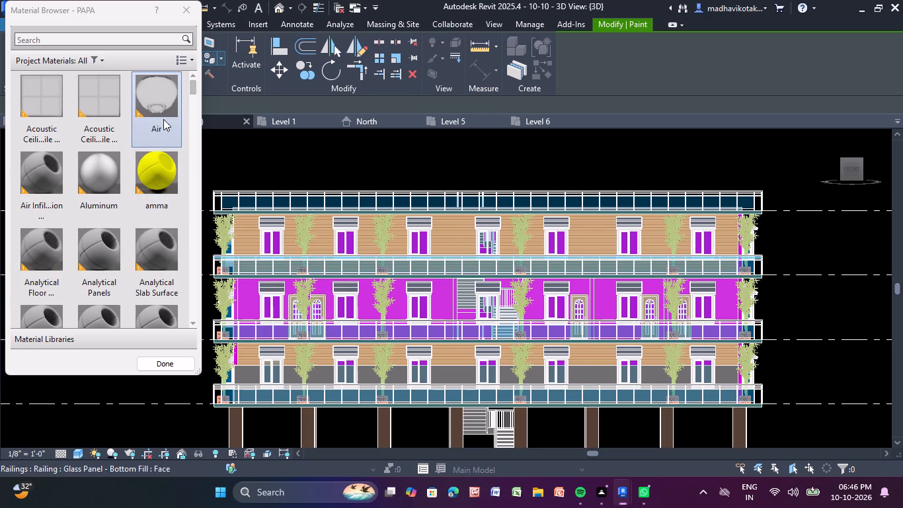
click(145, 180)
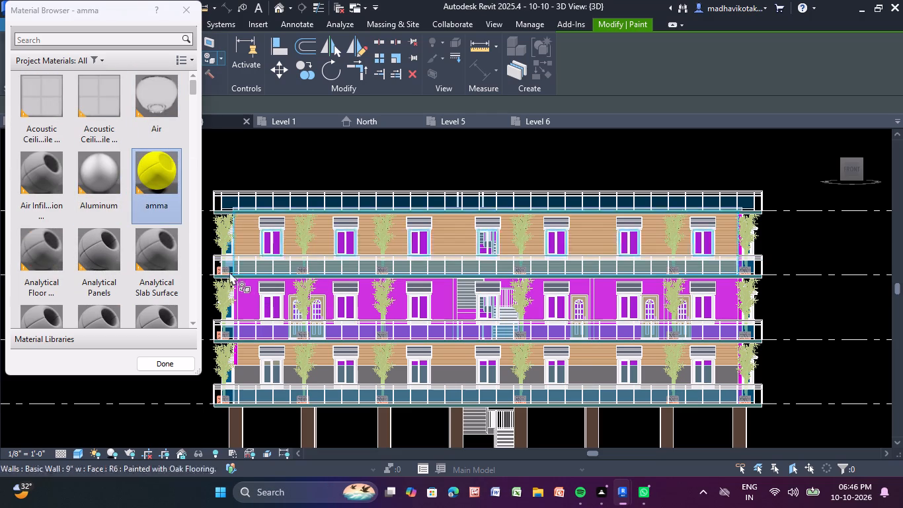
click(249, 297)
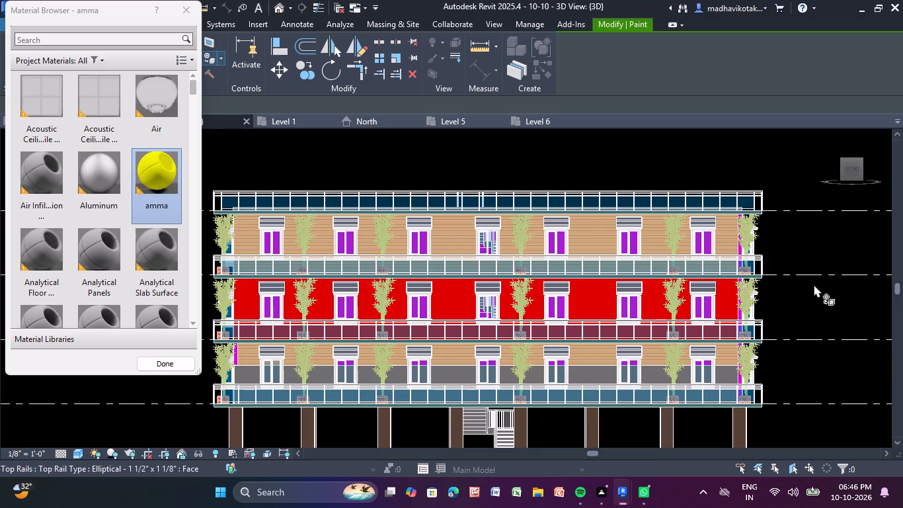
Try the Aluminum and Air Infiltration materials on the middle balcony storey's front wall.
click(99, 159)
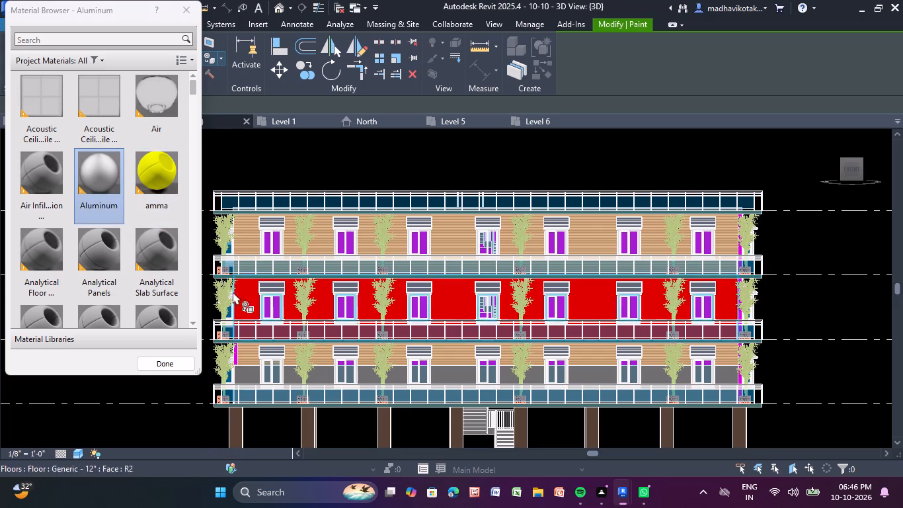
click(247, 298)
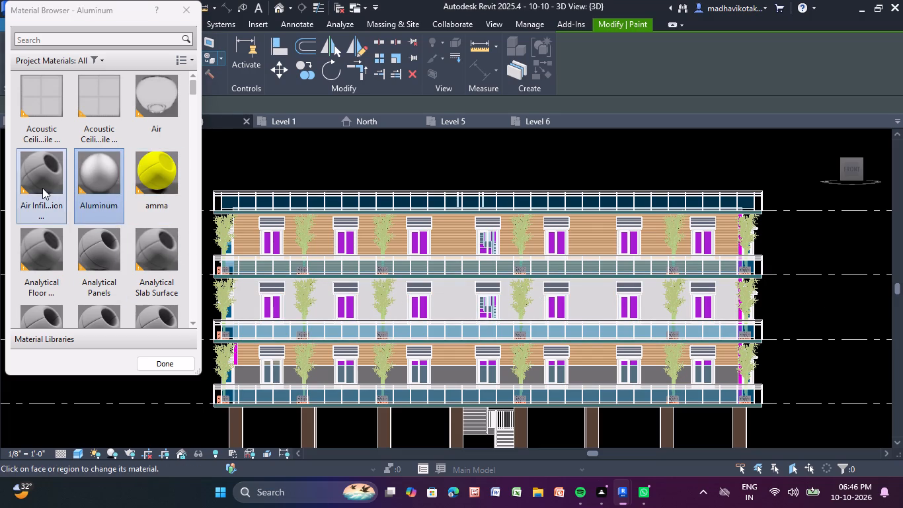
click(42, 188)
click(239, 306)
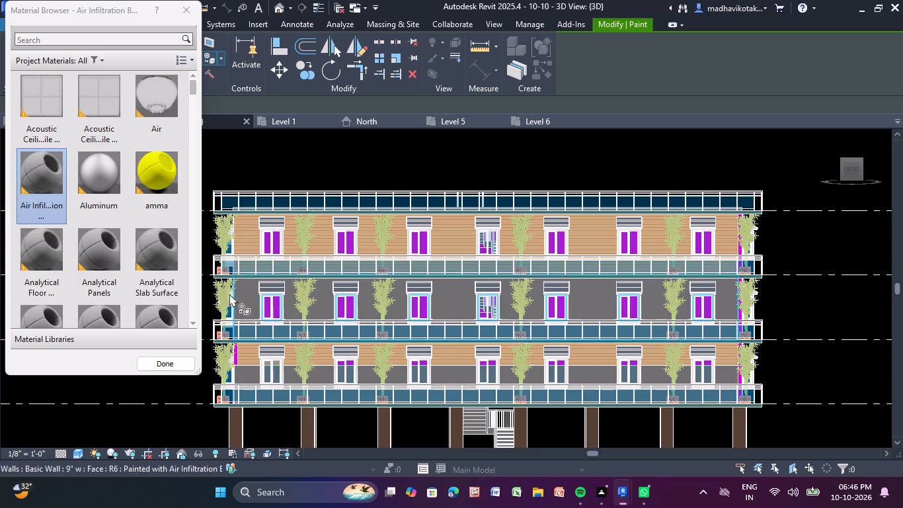
Paint the middle balcony storey's front wall with the Analytical Slab Surface material.
click(150, 243)
click(237, 304)
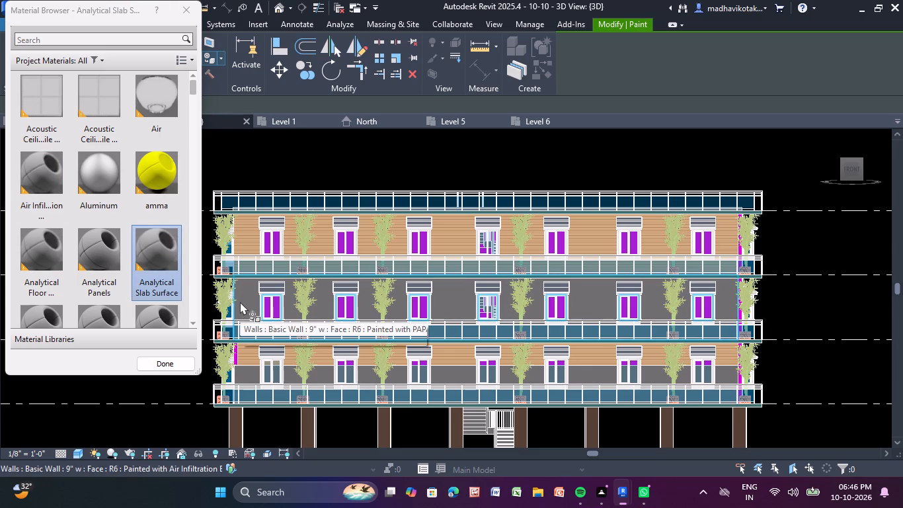
Check the painted front facade in the Realistic visual style and switch back to Shaded.
scroll(754, 278, down, 2)
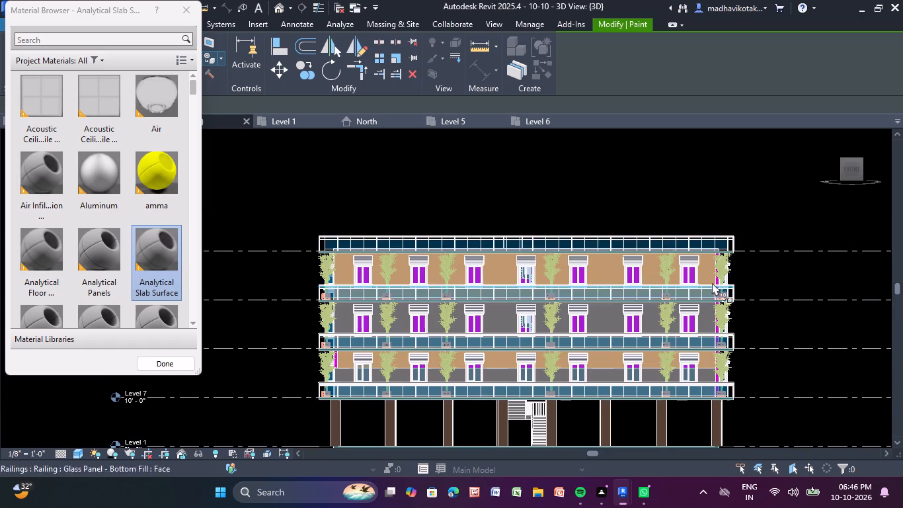
click(78, 452)
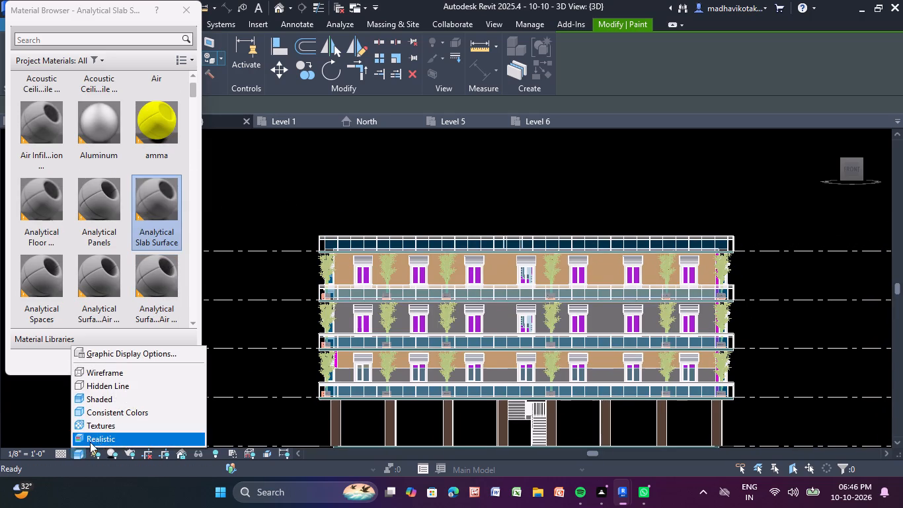
click(96, 435)
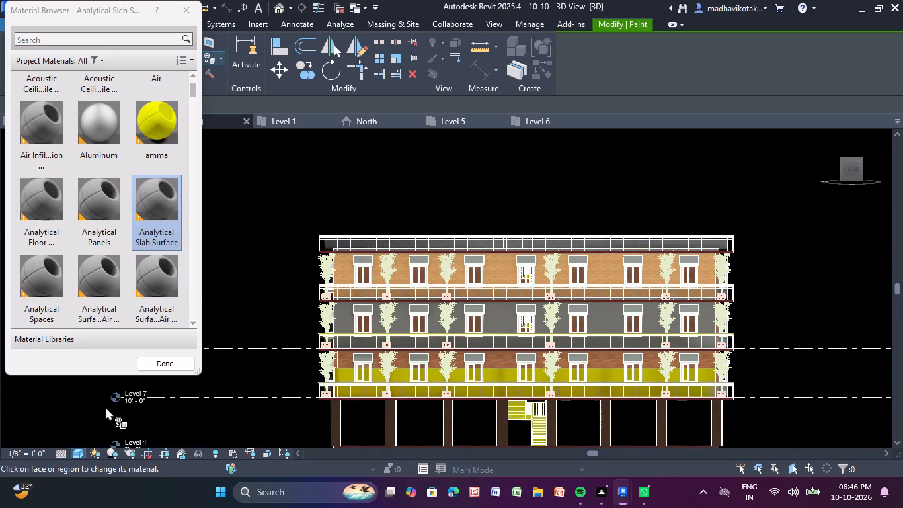
scroll(497, 352, up, 3)
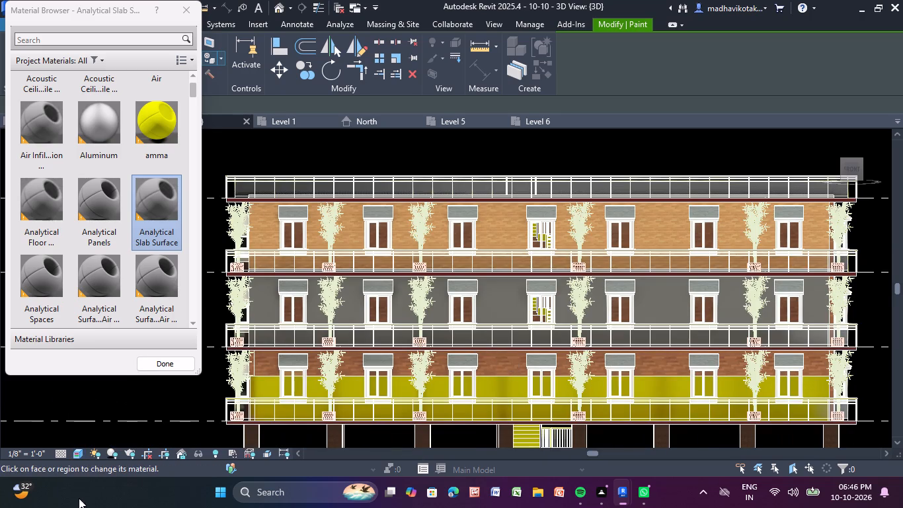
click(77, 454)
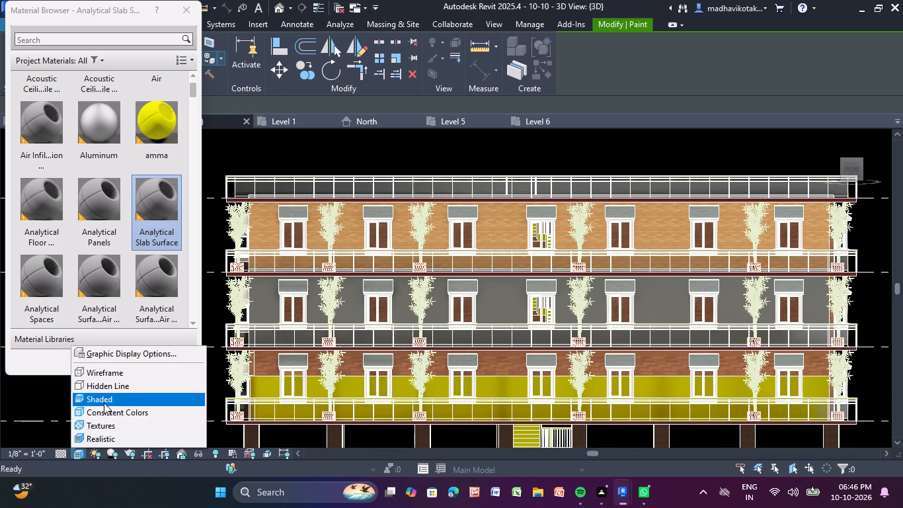
click(104, 402)
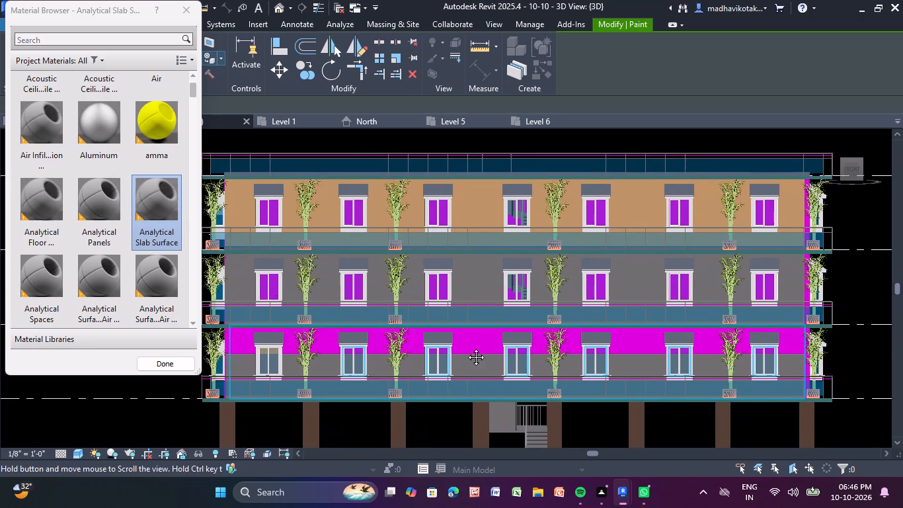
shift+middle_click(855, 337)
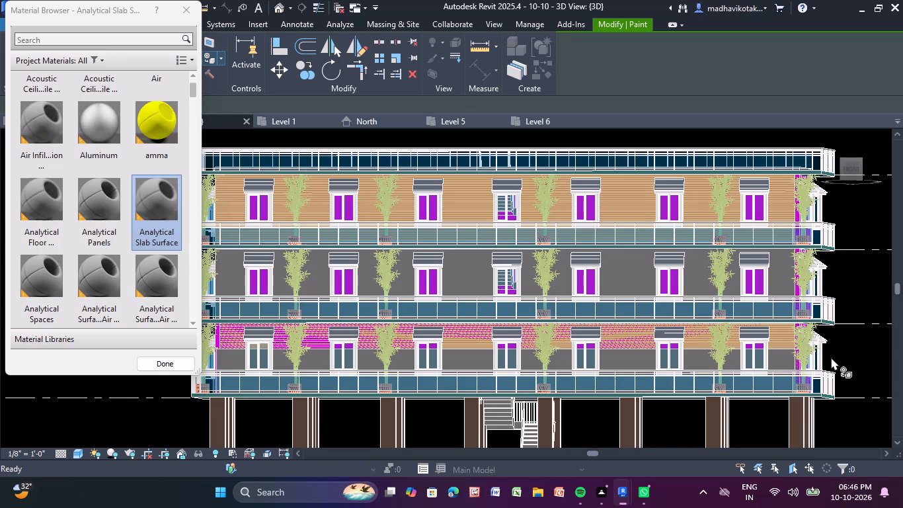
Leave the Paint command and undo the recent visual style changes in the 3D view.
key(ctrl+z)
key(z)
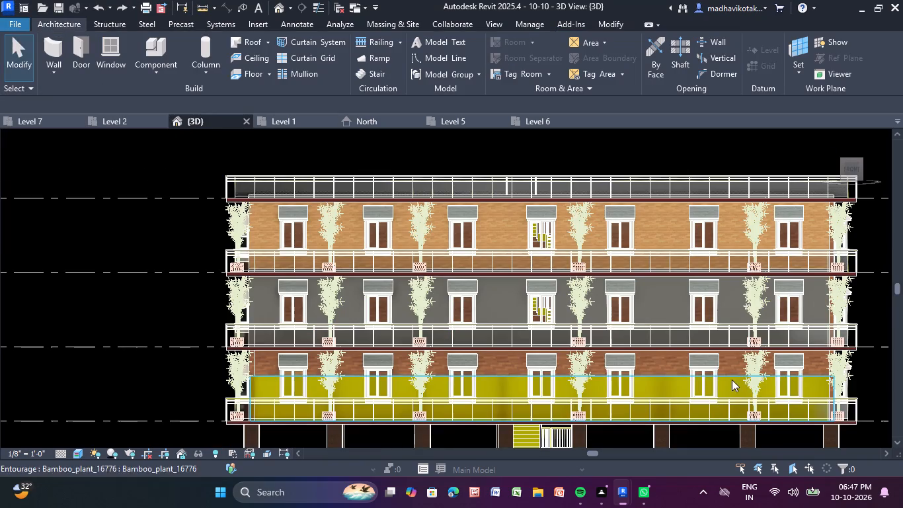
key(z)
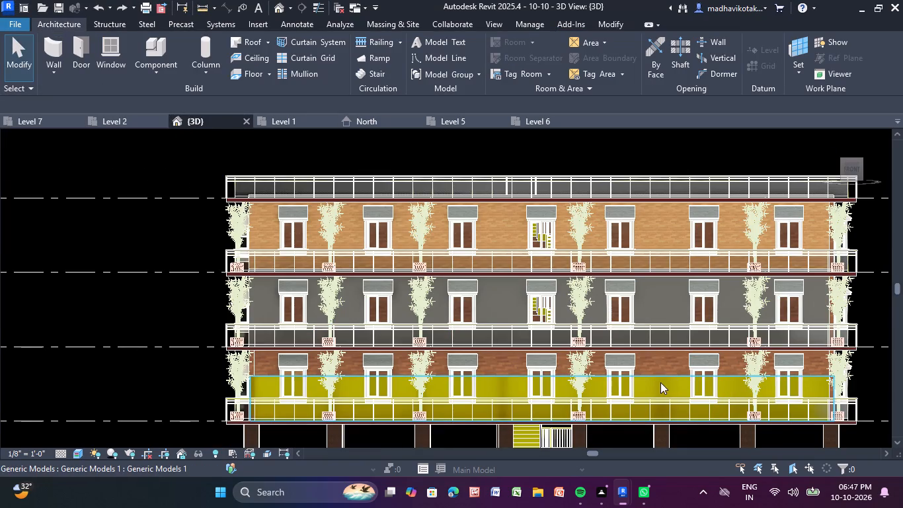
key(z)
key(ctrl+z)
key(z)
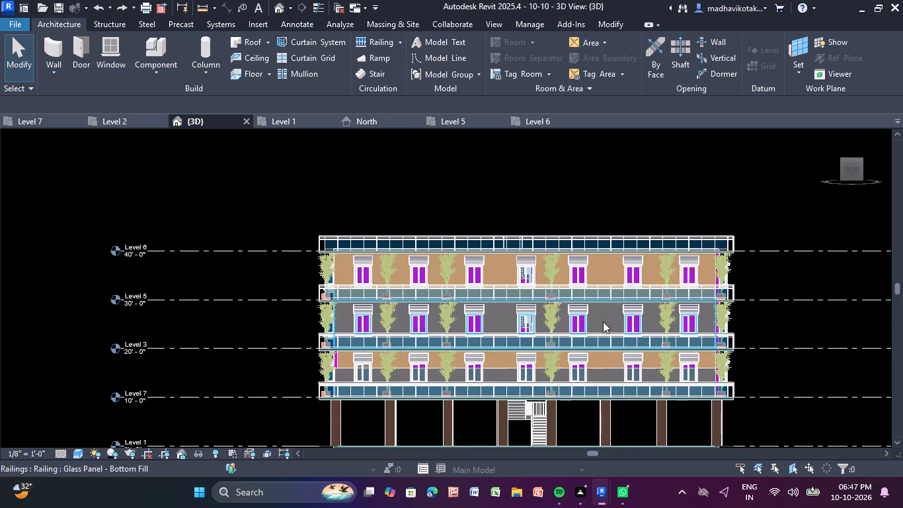
Remove the Oak Flooring paint from the lowest balcony storey's front wall.
scroll(603, 321, up, 3)
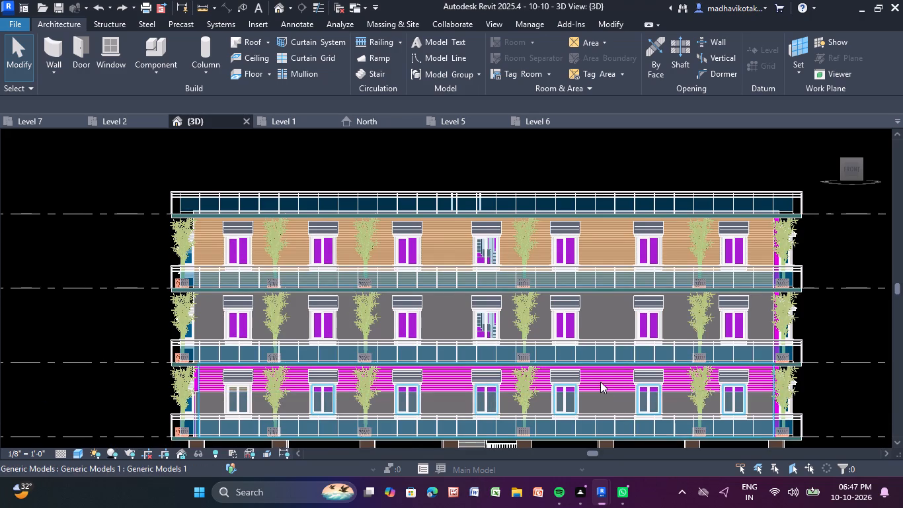
middle_drag(599, 382, 547, 339)
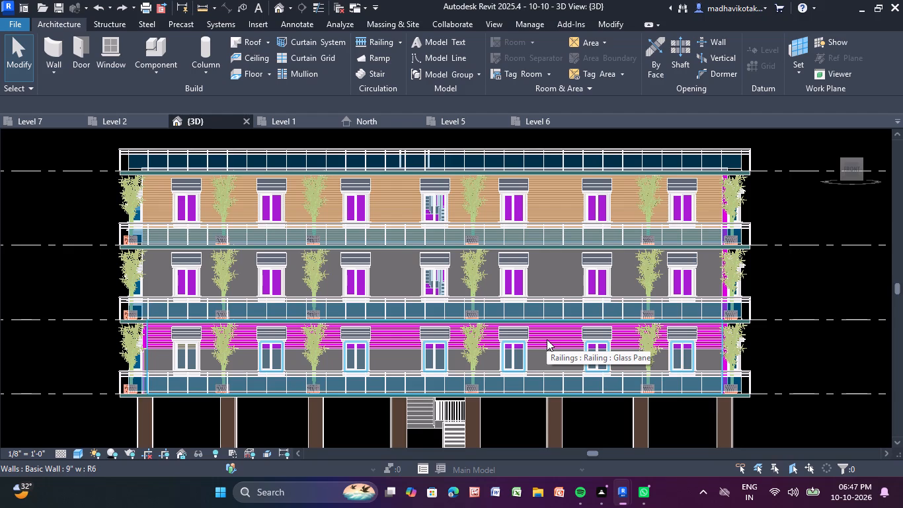
scroll(662, 333, down, 2)
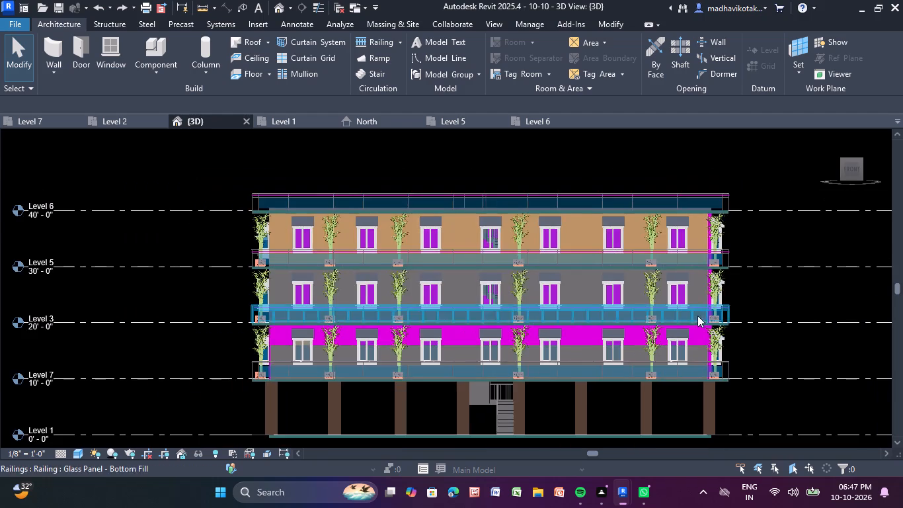
shift+middle_drag(763, 339, 735, 341)
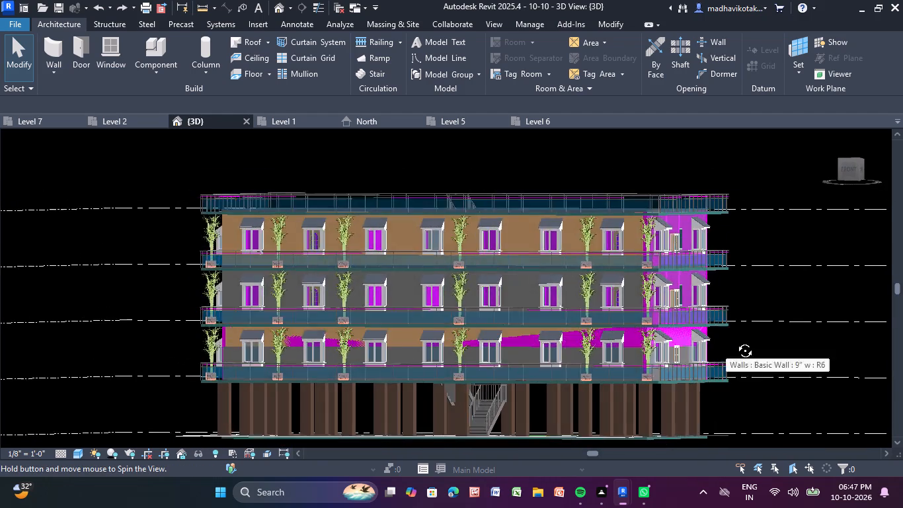
shift+middle_drag(735, 341, 736, 339)
scroll(526, 334, up, 3)
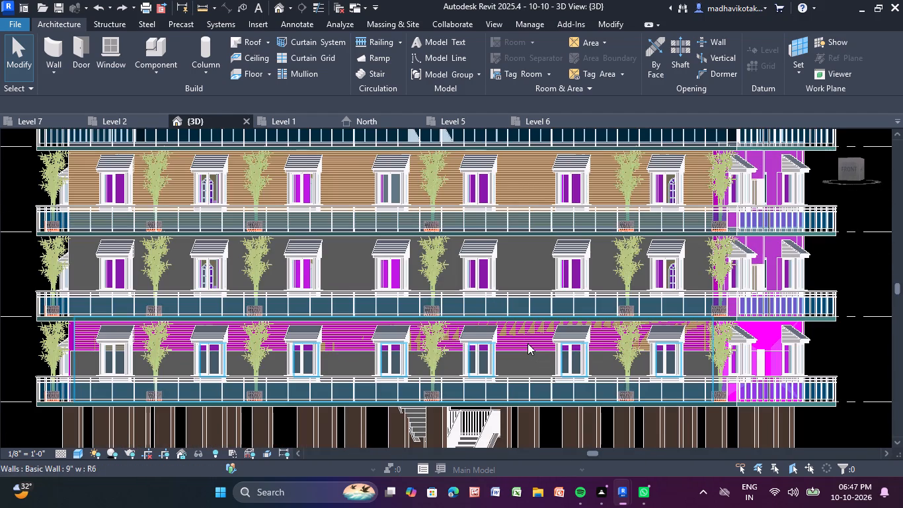
scroll(520, 331, up, 4)
click(512, 335)
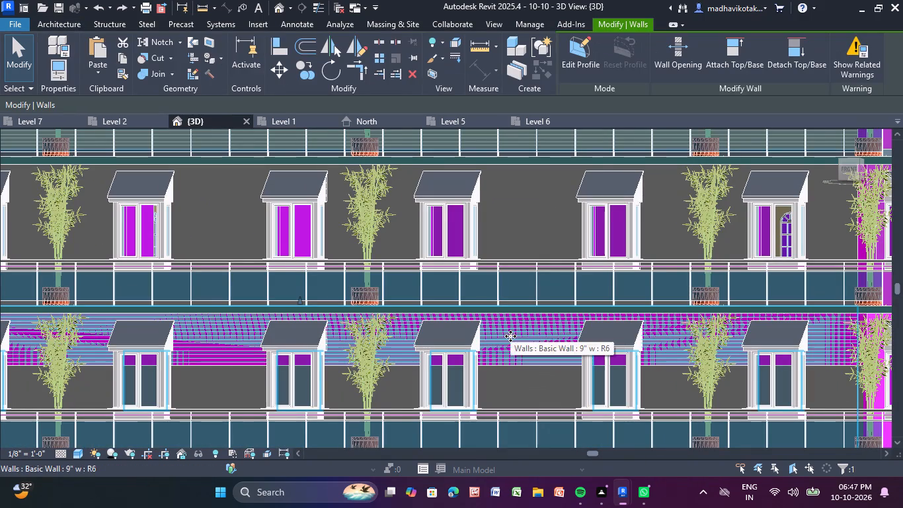
click(221, 56)
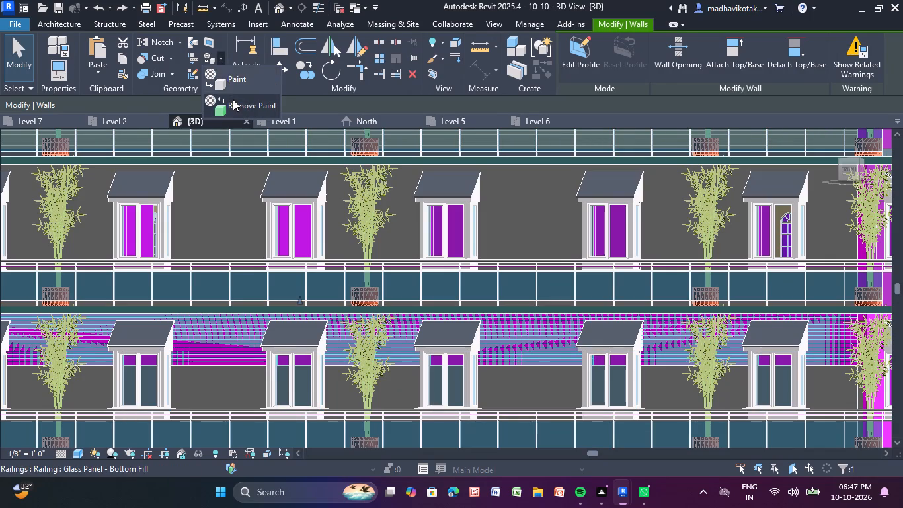
click(233, 103)
click(229, 332)
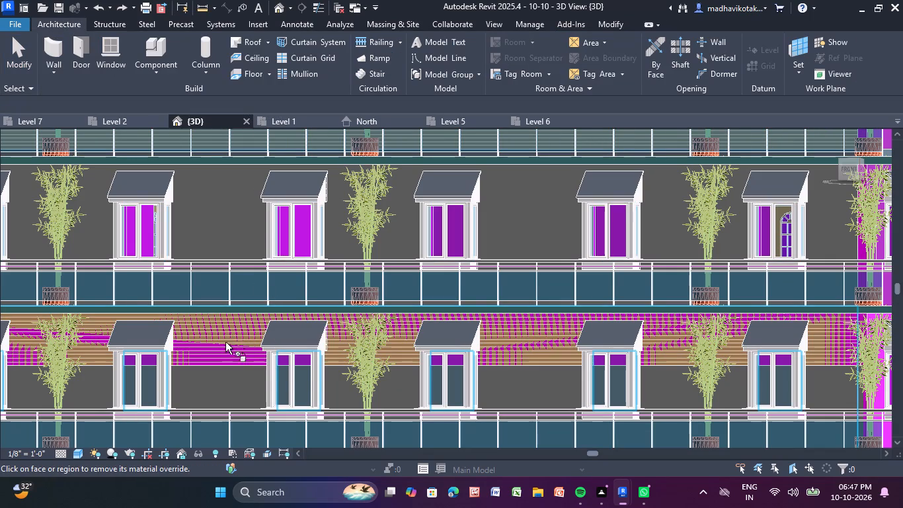
click(223, 346)
click(221, 353)
drag(220, 353, 219, 327)
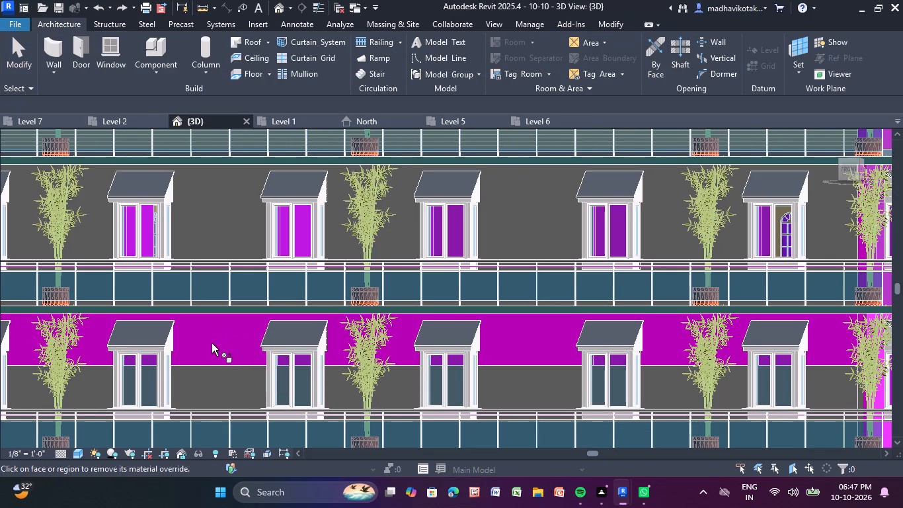
double_click(212, 346)
triple_click(215, 353)
double_click(212, 362)
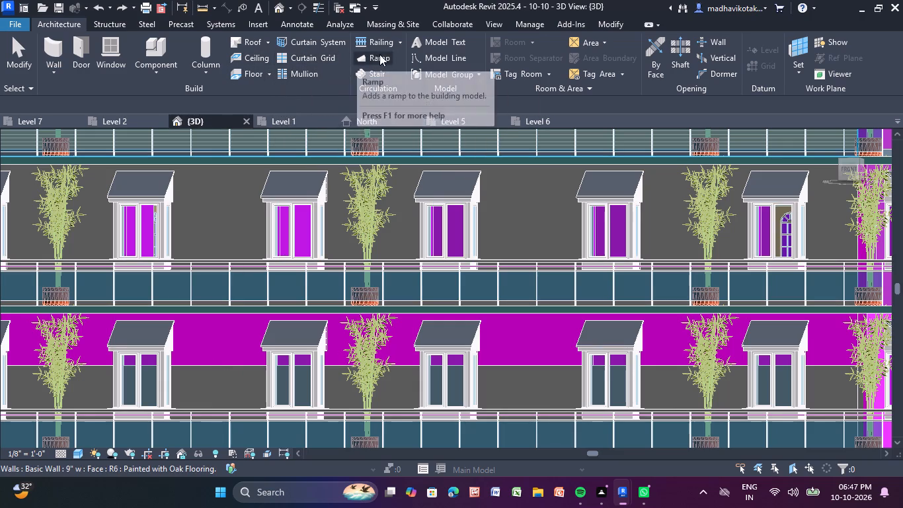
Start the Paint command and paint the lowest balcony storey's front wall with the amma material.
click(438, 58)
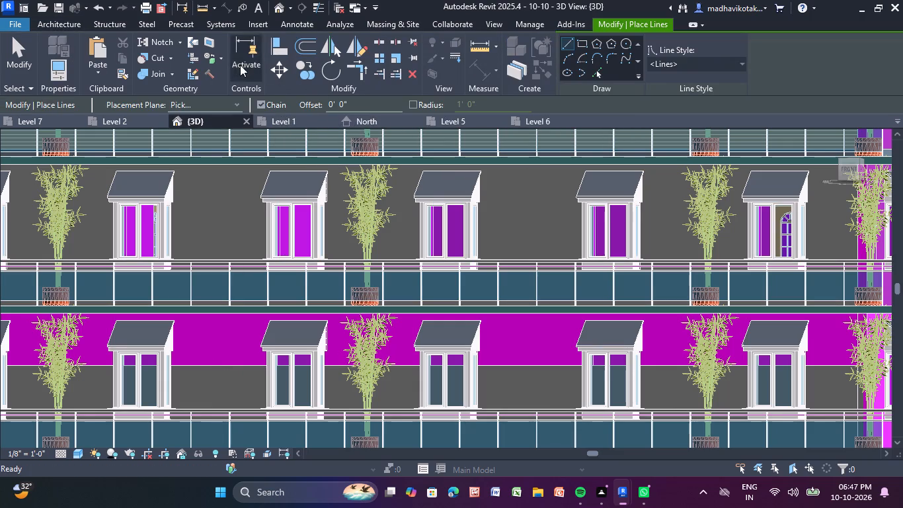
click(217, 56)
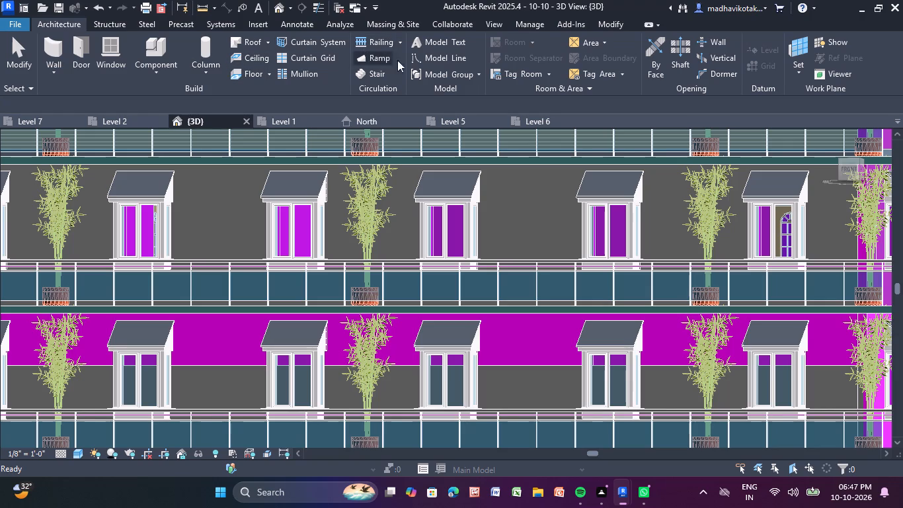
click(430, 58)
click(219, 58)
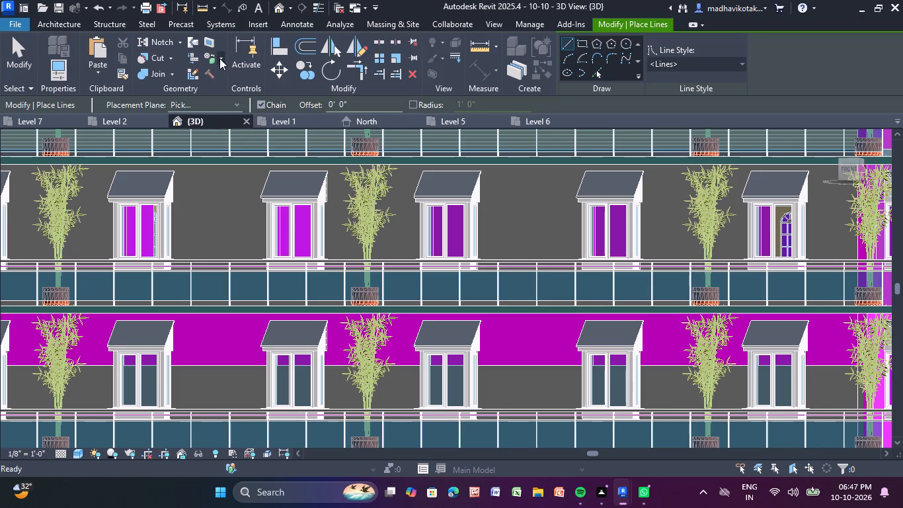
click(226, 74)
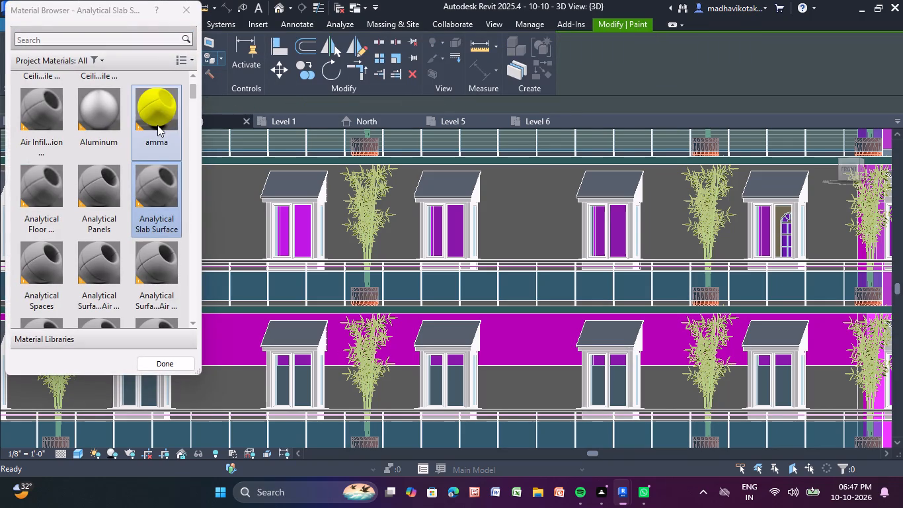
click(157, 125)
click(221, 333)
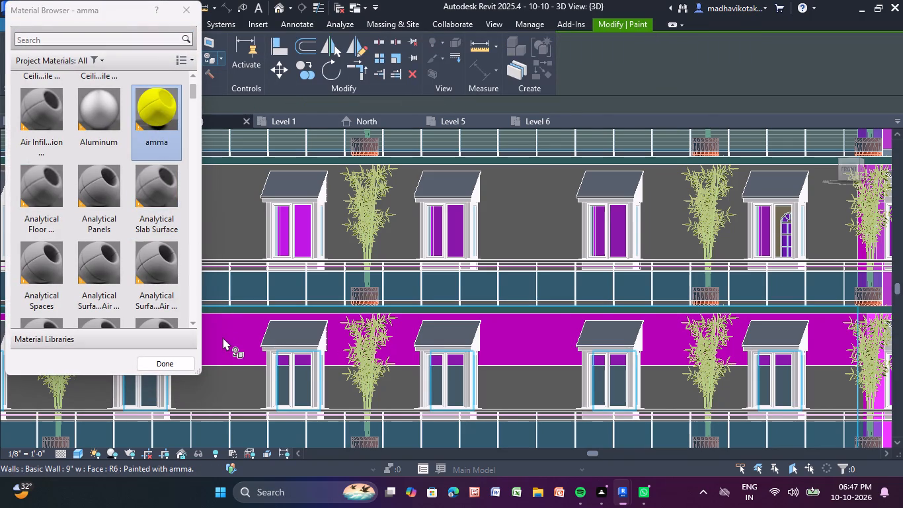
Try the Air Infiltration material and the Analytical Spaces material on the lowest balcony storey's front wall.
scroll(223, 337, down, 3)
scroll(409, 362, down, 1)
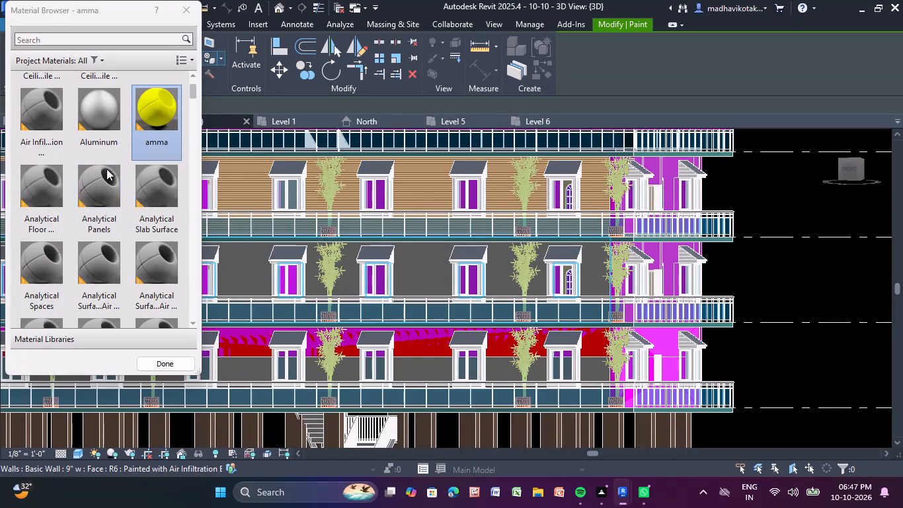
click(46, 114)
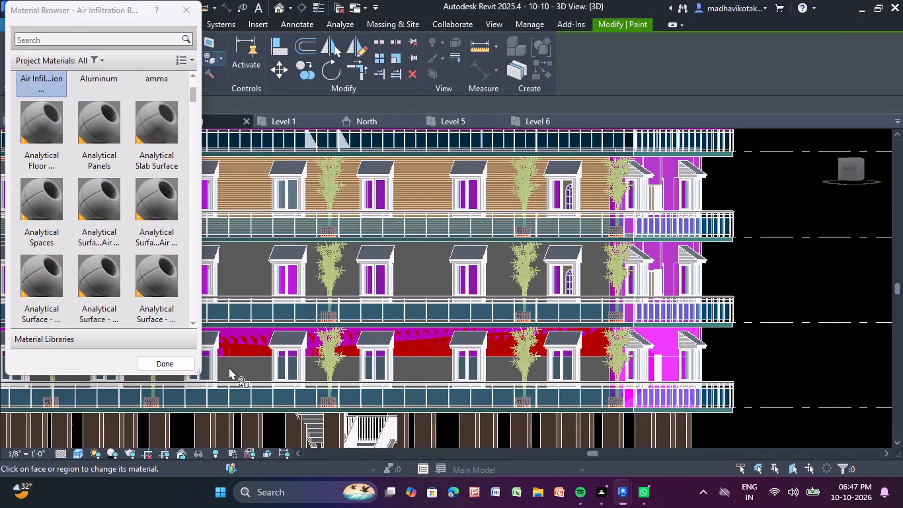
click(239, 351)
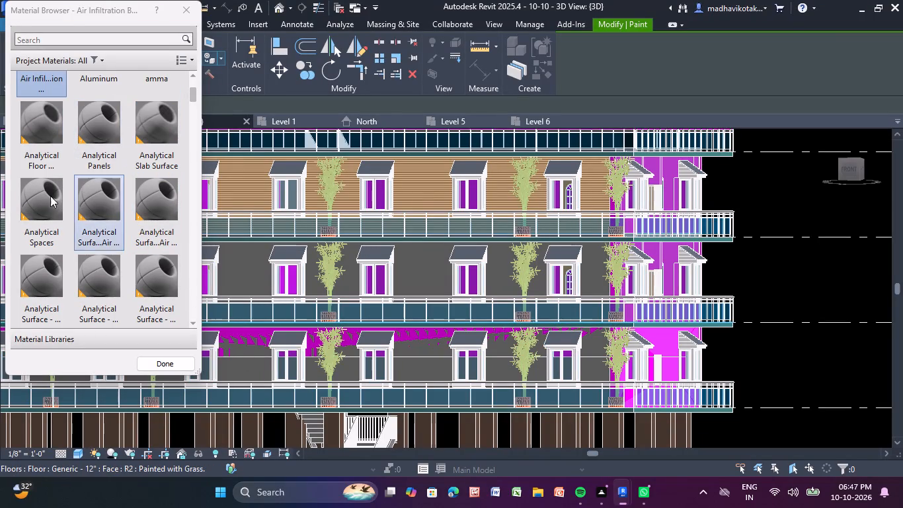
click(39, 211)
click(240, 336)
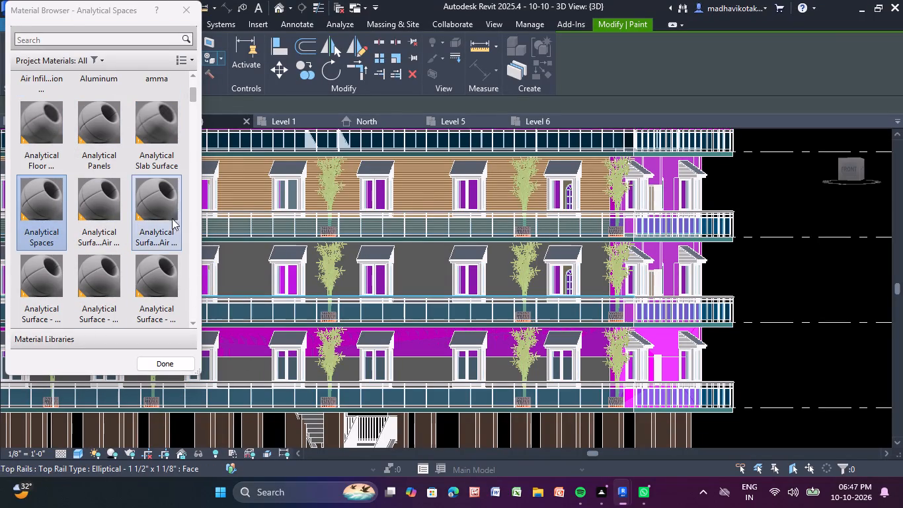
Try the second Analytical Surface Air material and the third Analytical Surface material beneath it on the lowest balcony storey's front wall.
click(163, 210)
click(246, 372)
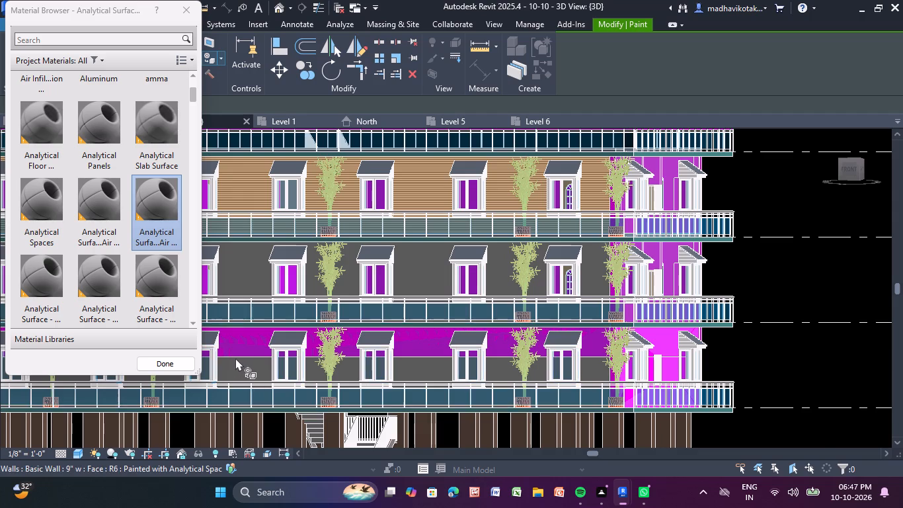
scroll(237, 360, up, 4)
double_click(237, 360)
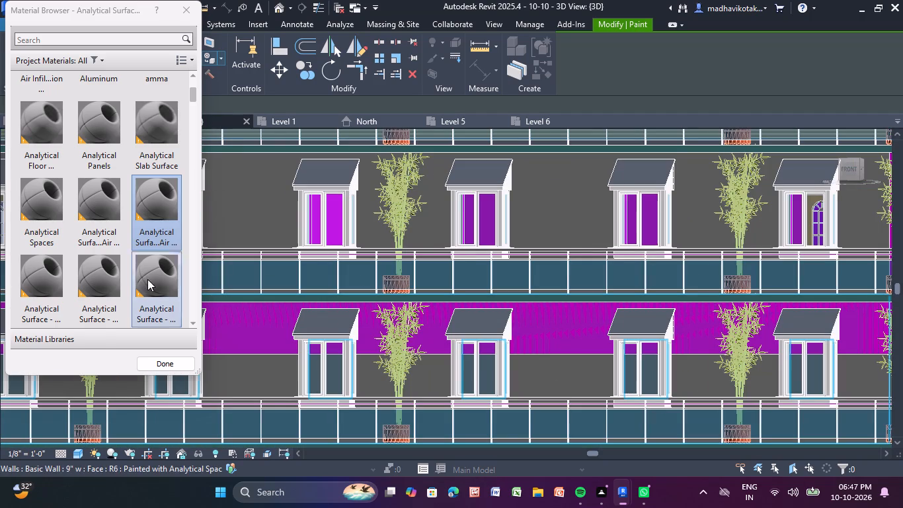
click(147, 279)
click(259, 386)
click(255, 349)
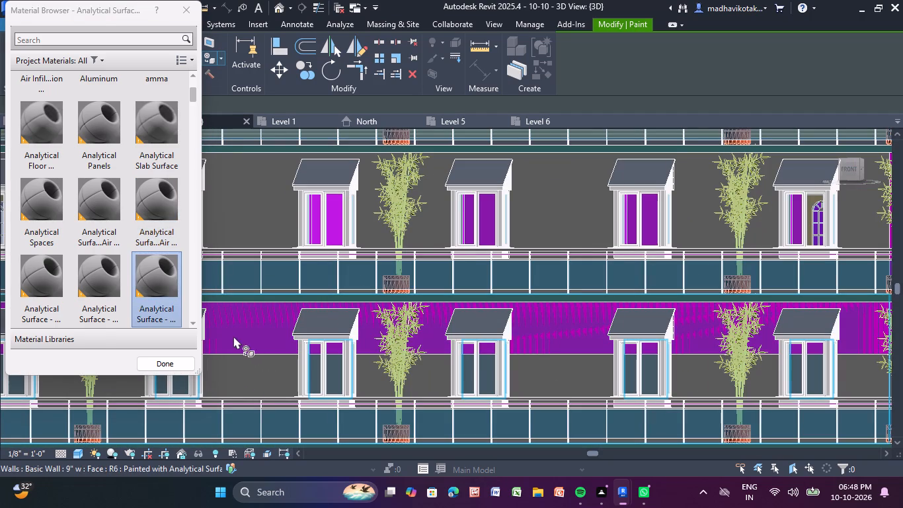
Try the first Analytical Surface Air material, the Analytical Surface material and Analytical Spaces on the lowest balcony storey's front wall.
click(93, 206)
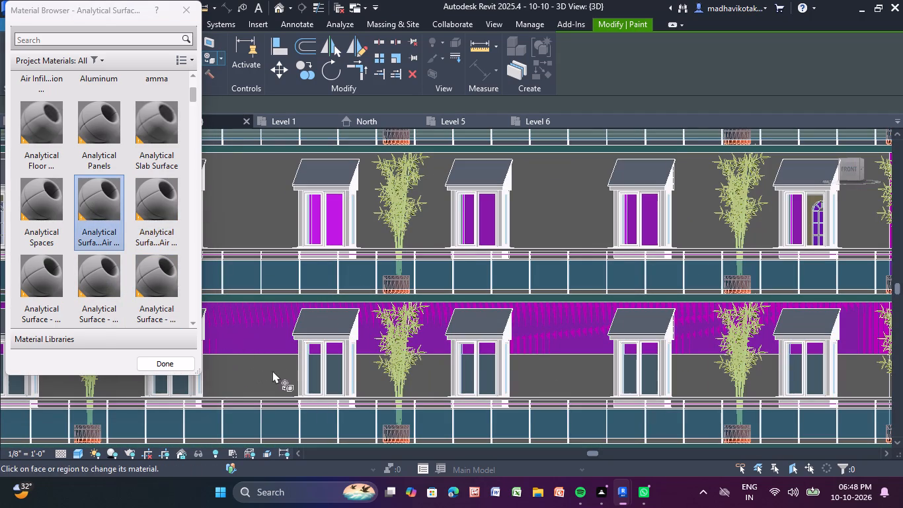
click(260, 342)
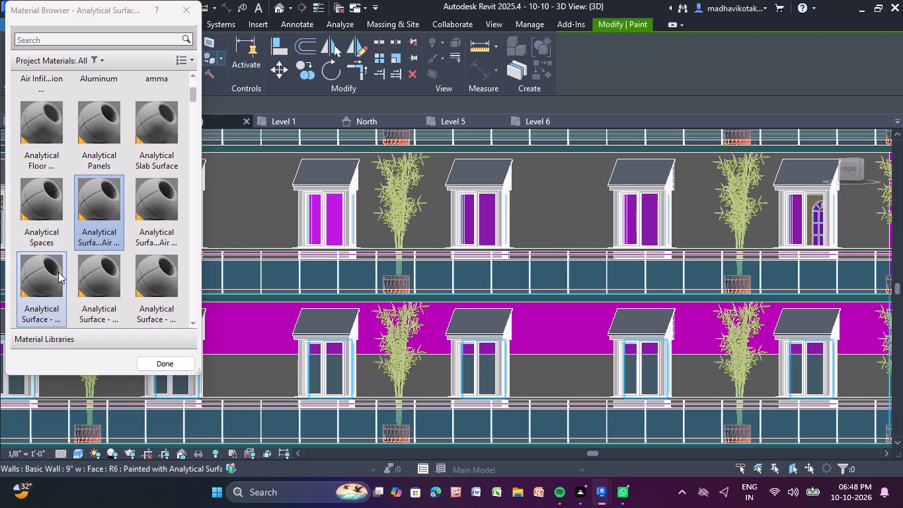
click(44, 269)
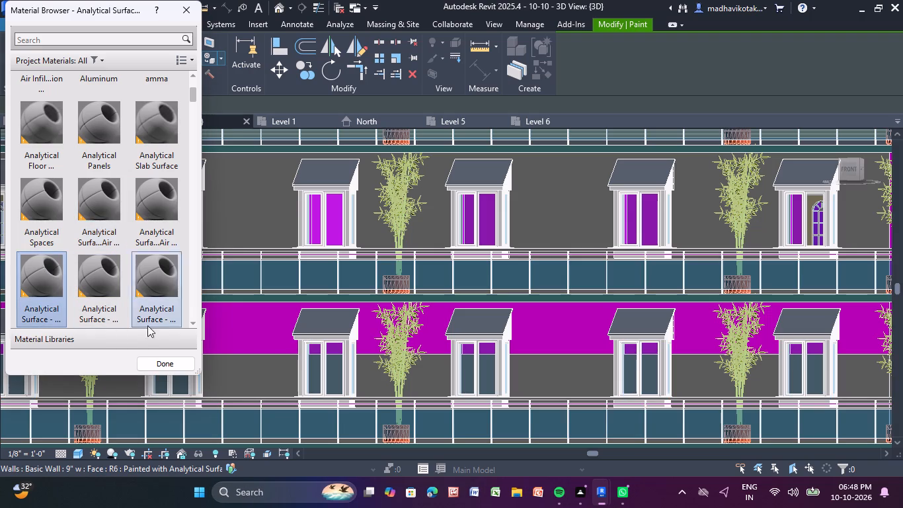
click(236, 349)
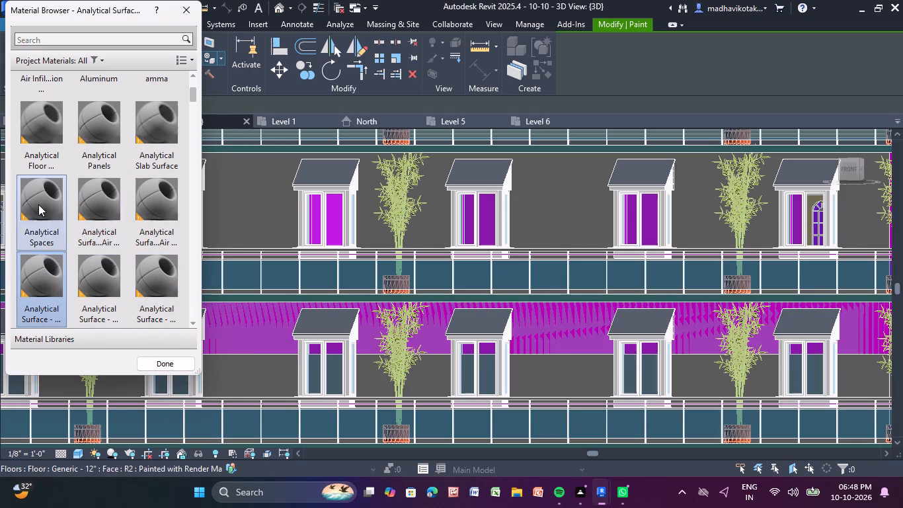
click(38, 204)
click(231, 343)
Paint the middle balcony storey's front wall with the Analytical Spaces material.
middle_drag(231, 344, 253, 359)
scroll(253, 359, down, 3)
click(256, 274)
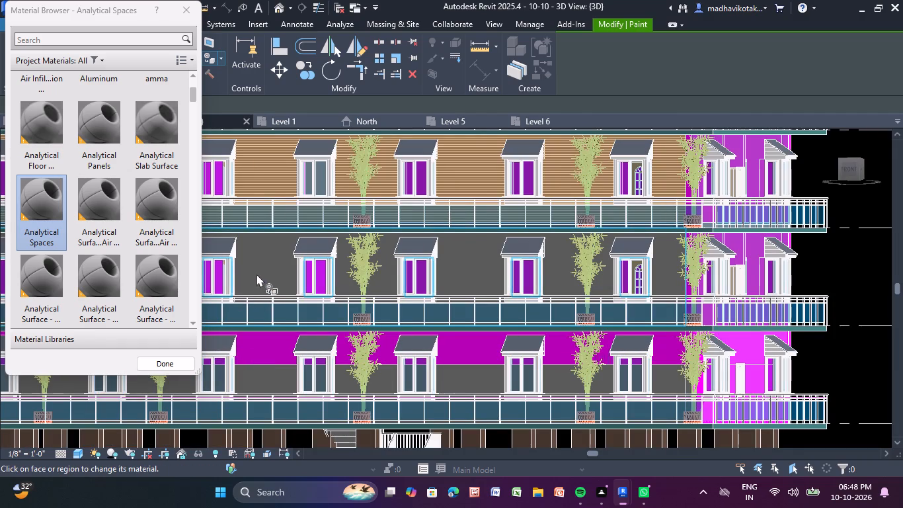
Paint the middle balcony storey's front wall with the second Analytical Surface Air material.
scroll(256, 274, down, 3)
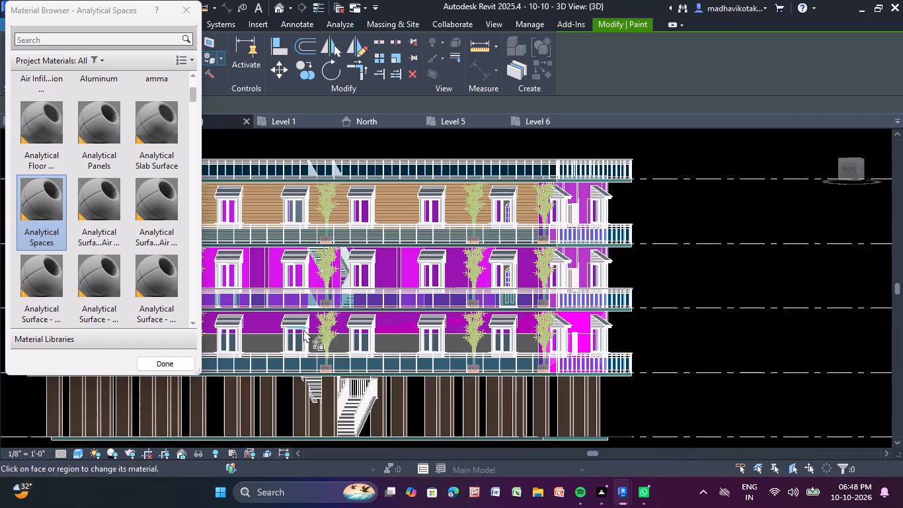
scroll(416, 386, down, 4)
middle_drag(424, 390, 493, 389)
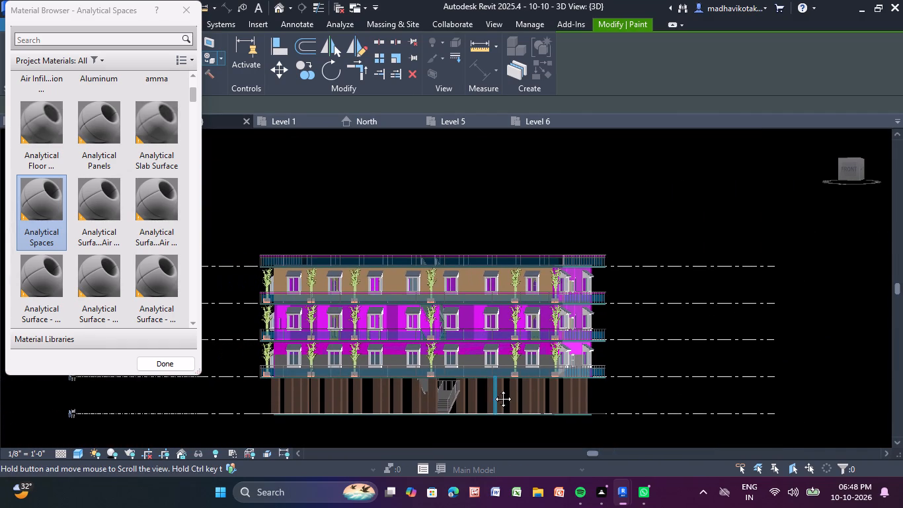
middle_drag(493, 389, 494, 389)
scroll(494, 389, up, 4)
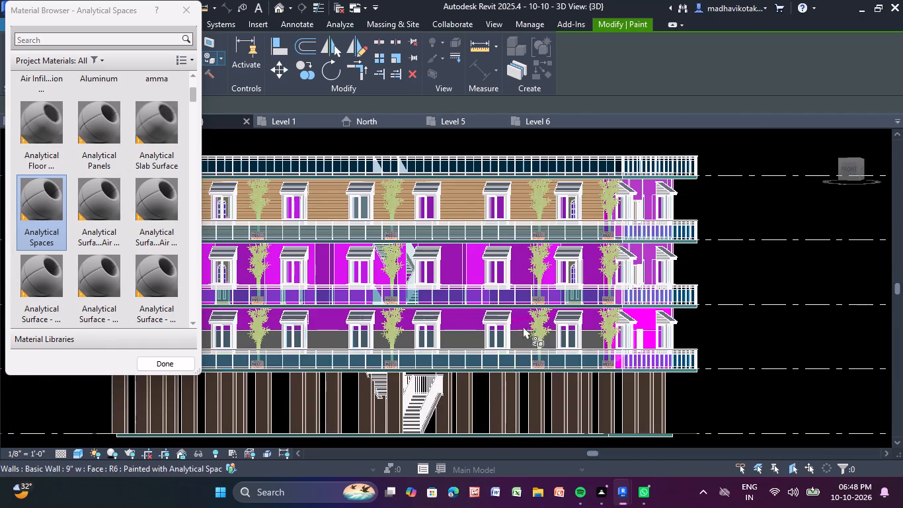
middle_drag(530, 322, 584, 356)
click(153, 200)
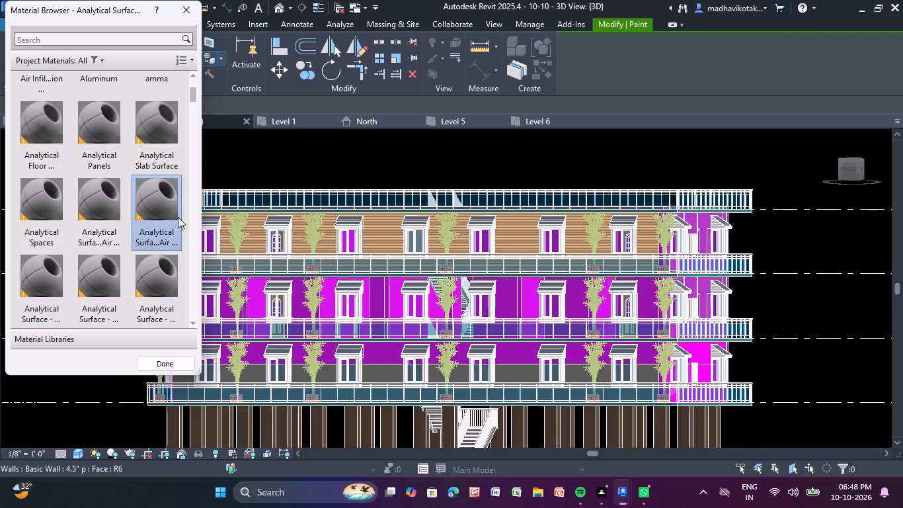
click(258, 292)
scroll(256, 294, up, 4)
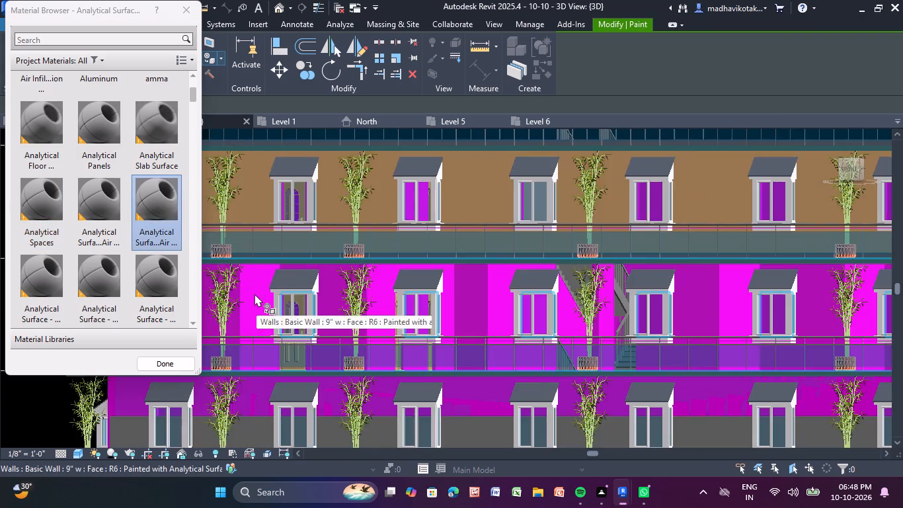
click(254, 294)
Paint the lowest balcony storey's front wall with the brown wood-textured Bamboo en maceta material.
scroll(254, 294, down, 5)
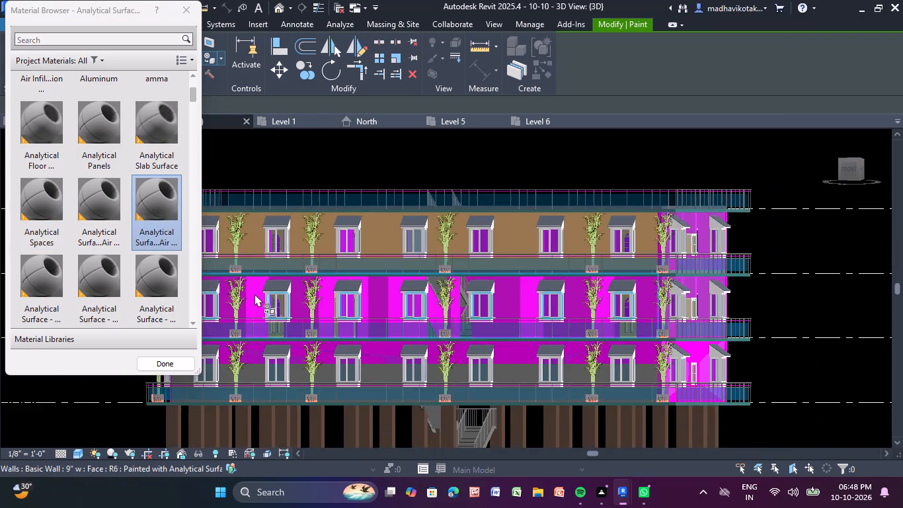
scroll(255, 294, up, 3)
scroll(126, 236, down, 1)
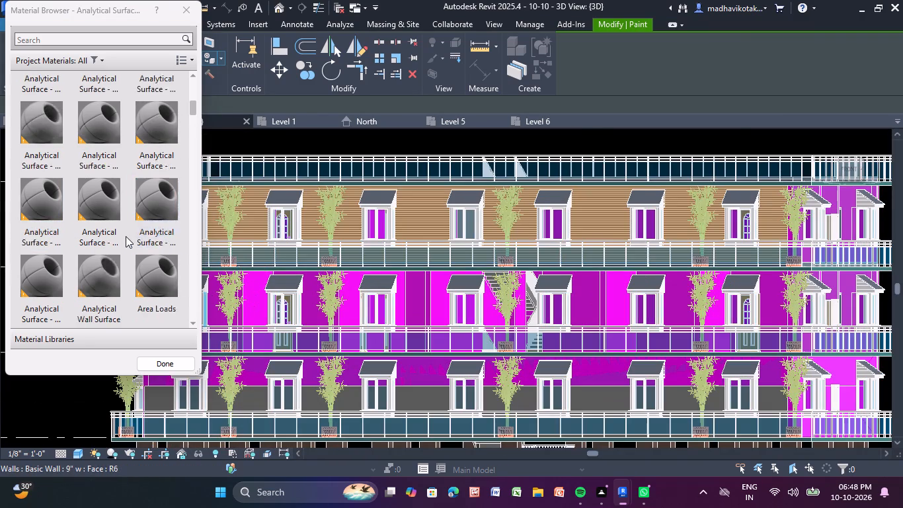
scroll(126, 236, down, 1)
click(100, 212)
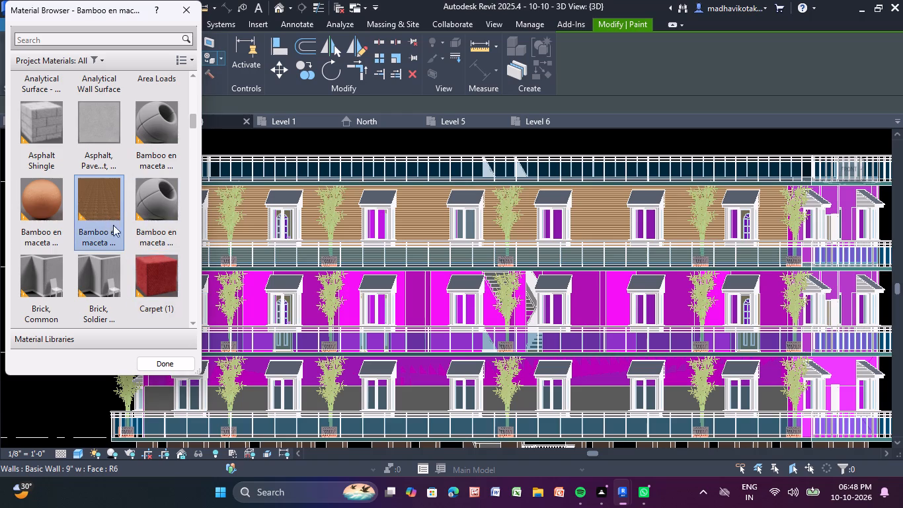
click(252, 390)
click(248, 374)
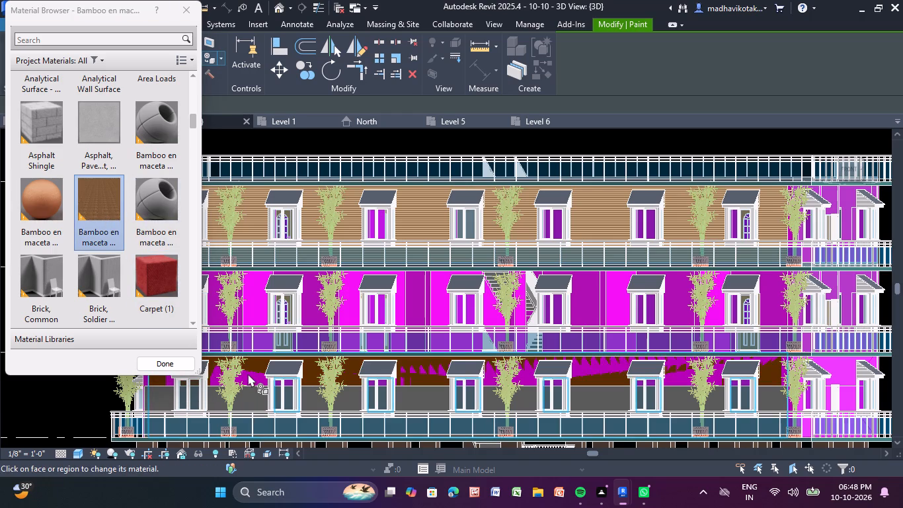
Examine the painted front facade close up and as a whole, focusing on the lowest balcony storey's wall.
scroll(248, 374, down, 4)
scroll(519, 386, down, 1)
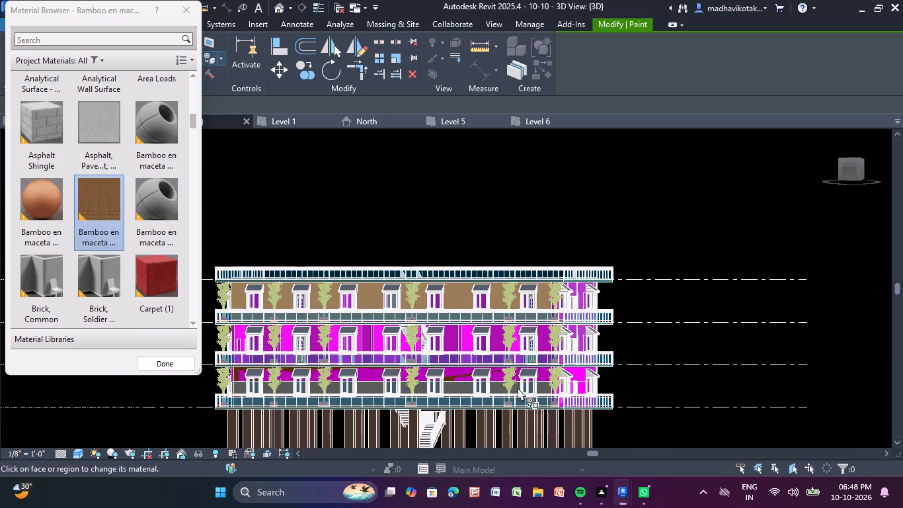
scroll(492, 386, up, 4)
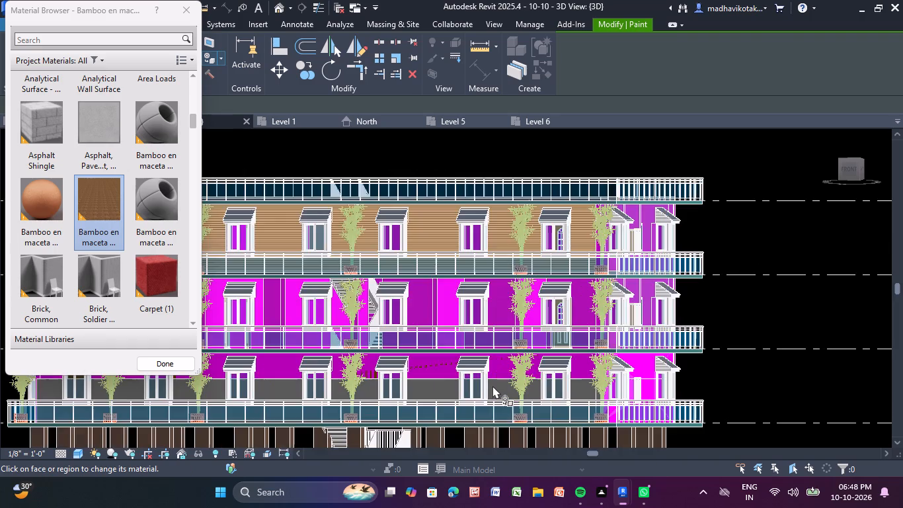
scroll(492, 386, down, 3)
scroll(548, 380, down, 2)
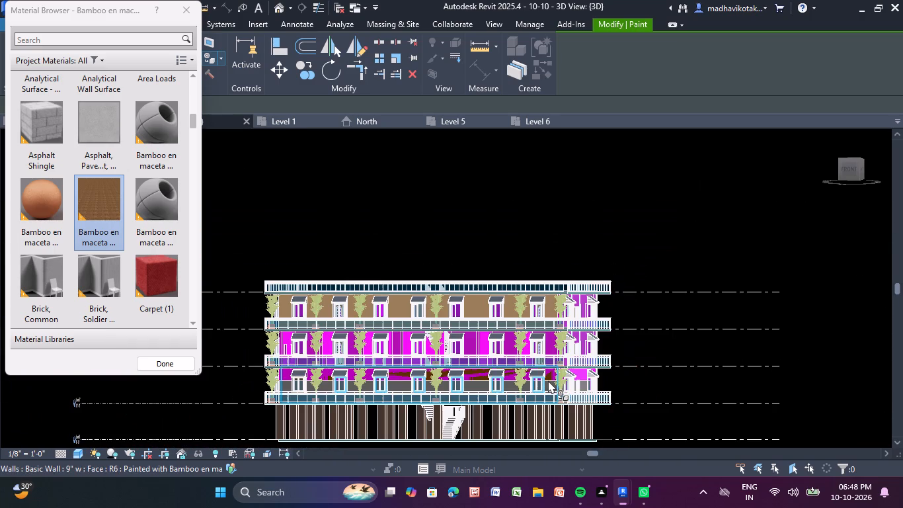
middle_click(616, 366)
scroll(617, 366, up, 2)
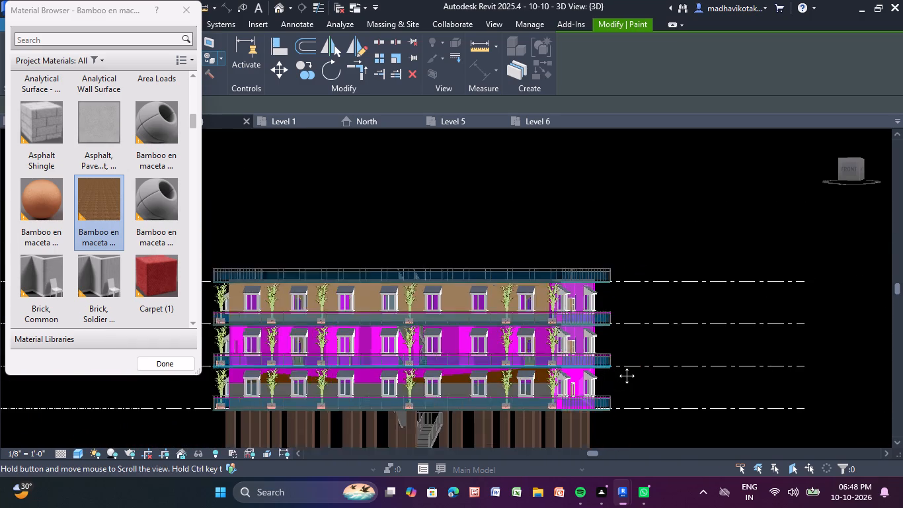
scroll(617, 366, up, 1)
scroll(444, 382, up, 6)
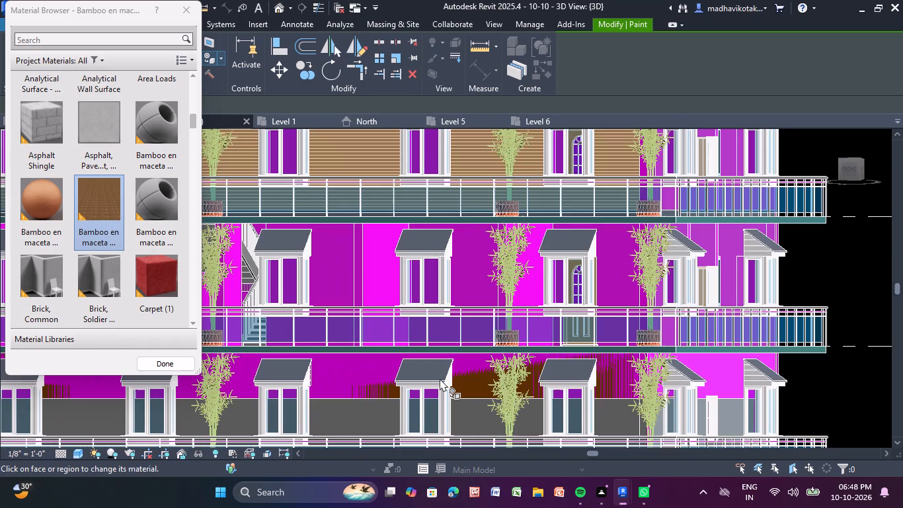
scroll(440, 378, up, 4)
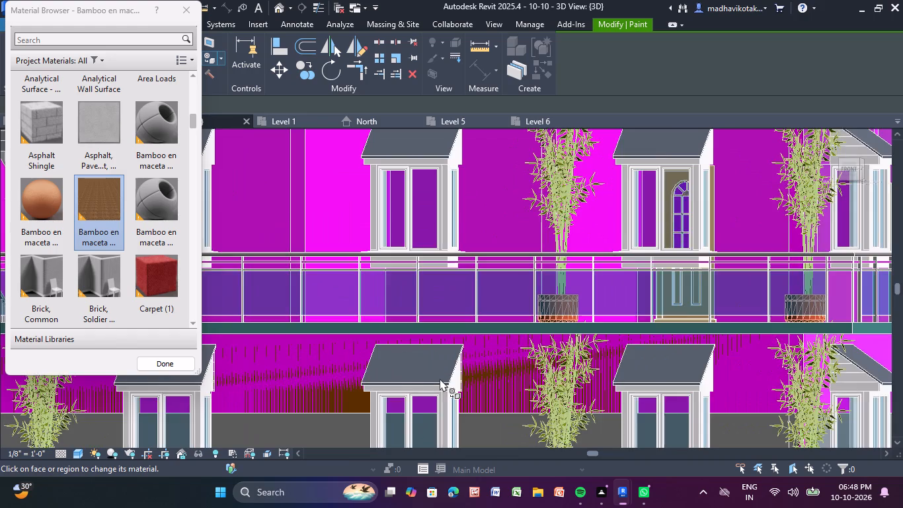
scroll(440, 378, up, 1)
scroll(440, 378, down, 13)
middle_drag(440, 378, 501, 358)
scroll(63, 190, down, 5)
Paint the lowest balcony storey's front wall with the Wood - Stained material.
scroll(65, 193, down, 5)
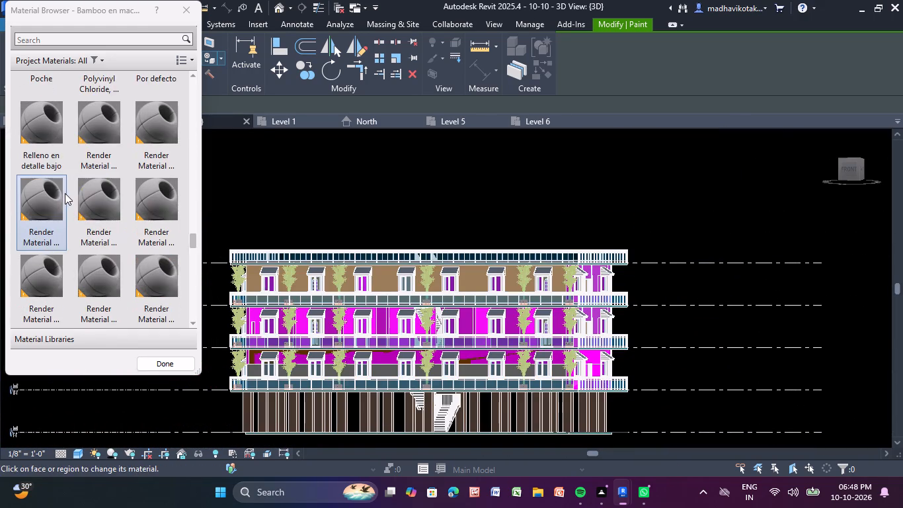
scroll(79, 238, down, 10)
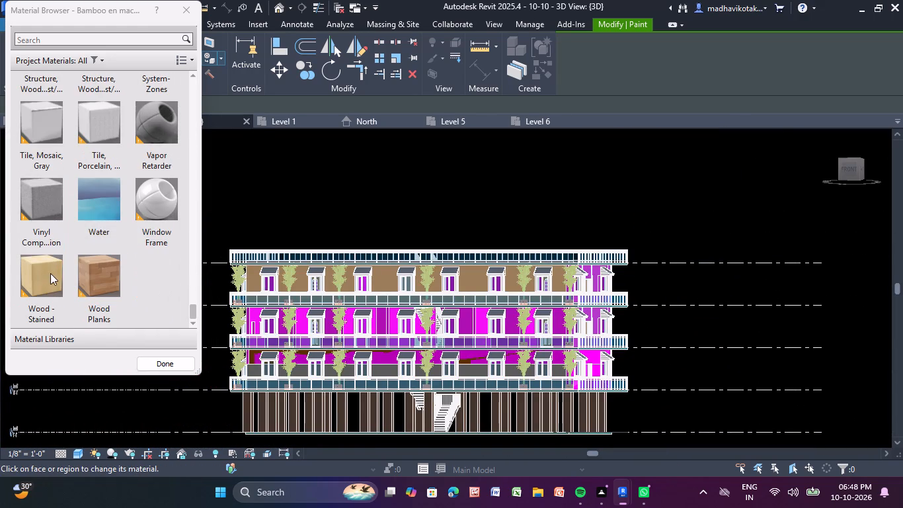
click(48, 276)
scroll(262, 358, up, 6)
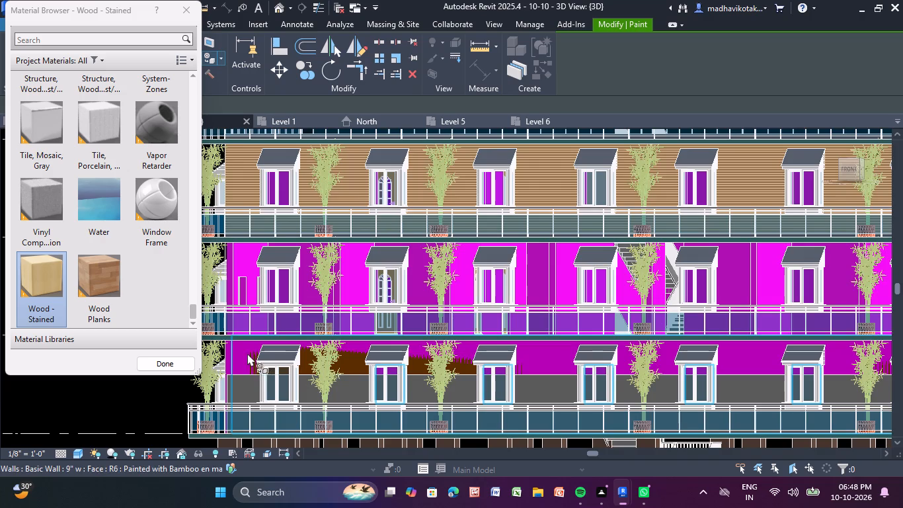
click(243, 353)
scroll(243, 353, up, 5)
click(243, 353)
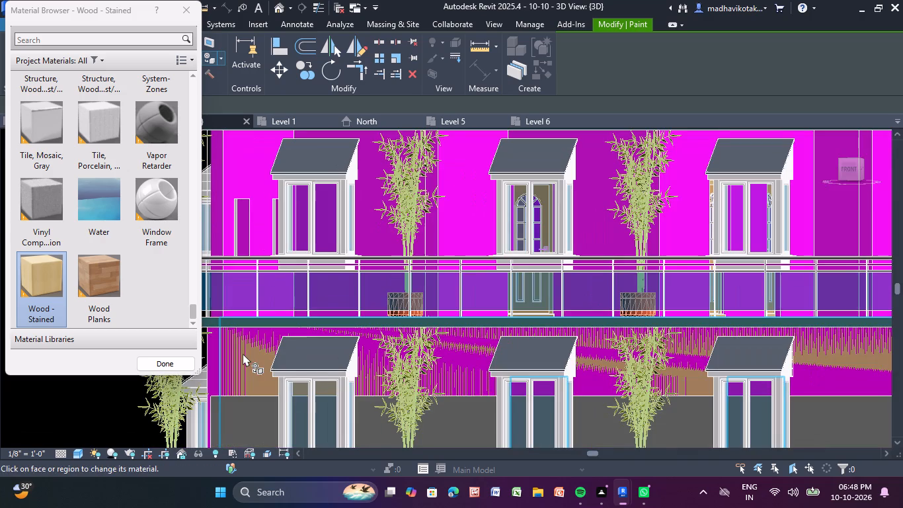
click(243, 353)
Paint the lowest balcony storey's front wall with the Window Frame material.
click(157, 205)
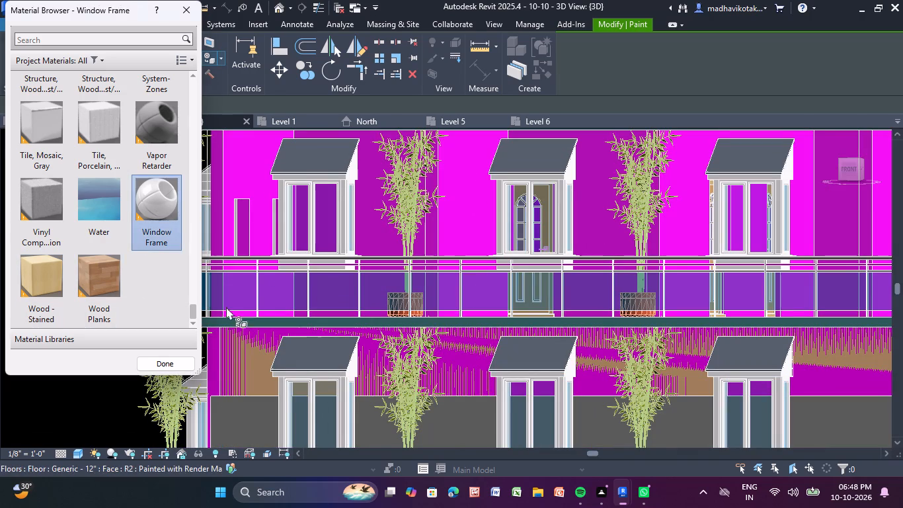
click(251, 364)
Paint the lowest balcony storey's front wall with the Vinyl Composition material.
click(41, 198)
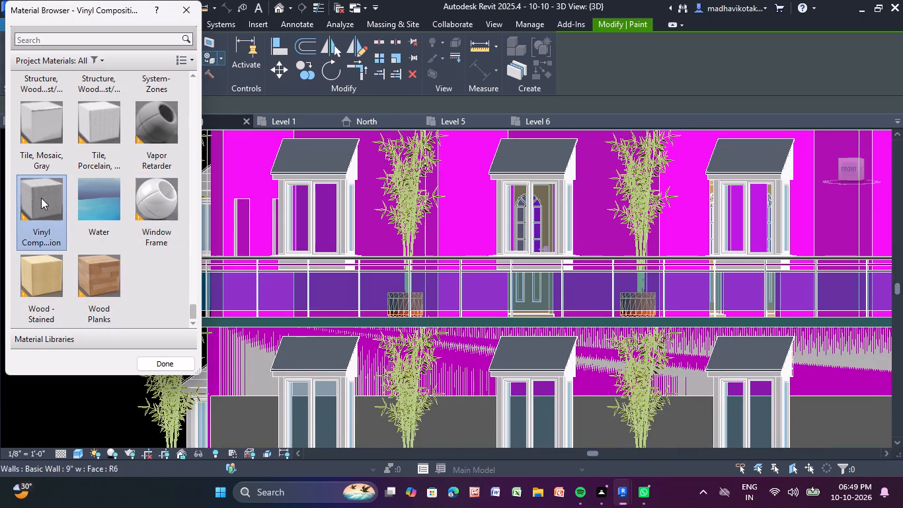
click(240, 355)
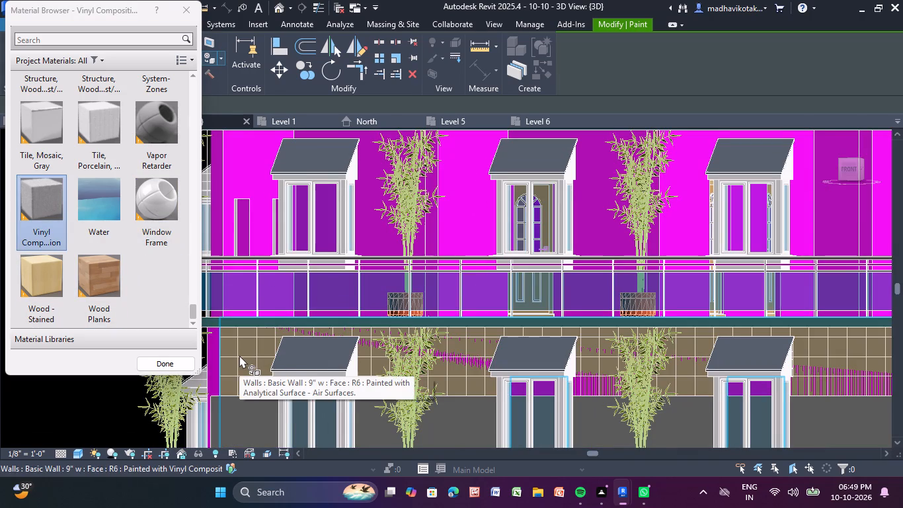
Paint the lowest balcony storey's front wall with the Vapor Retarder material.
click(153, 140)
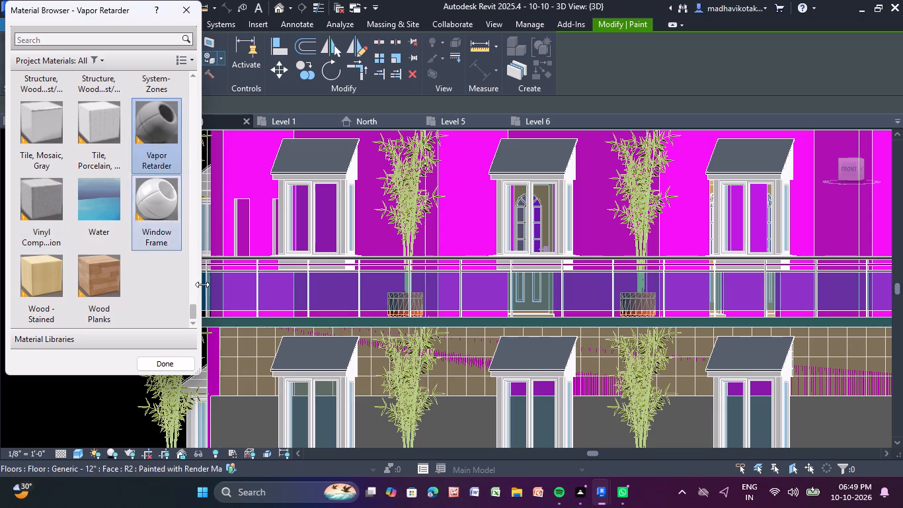
click(227, 345)
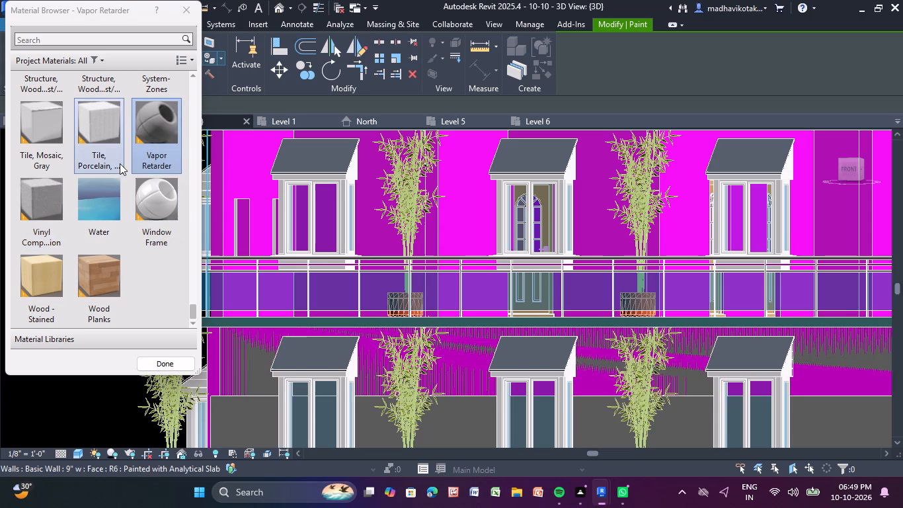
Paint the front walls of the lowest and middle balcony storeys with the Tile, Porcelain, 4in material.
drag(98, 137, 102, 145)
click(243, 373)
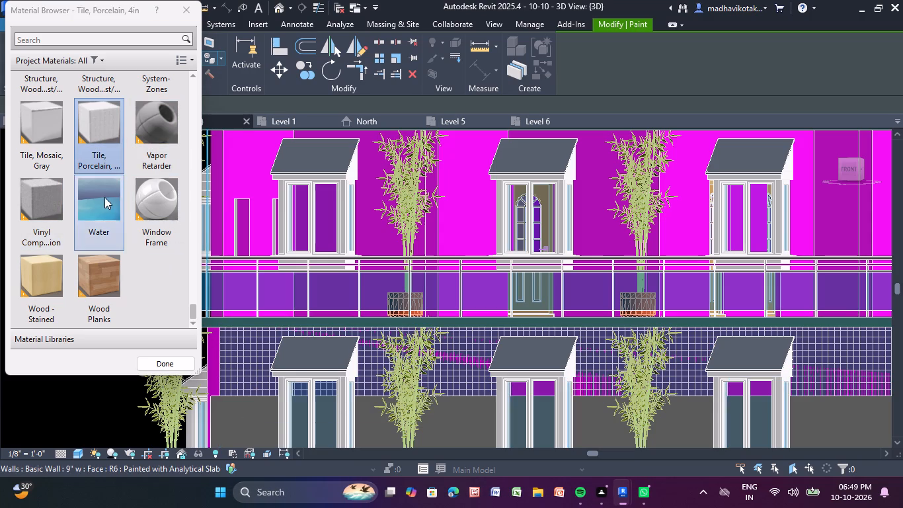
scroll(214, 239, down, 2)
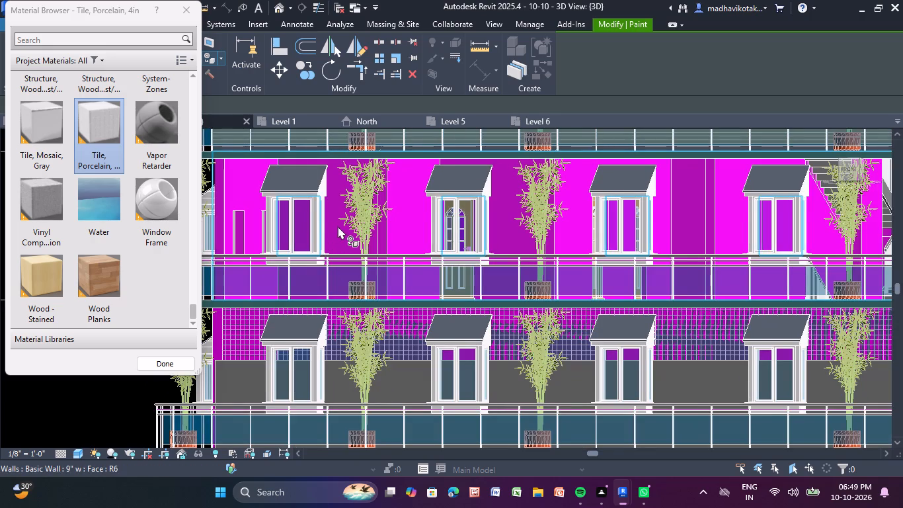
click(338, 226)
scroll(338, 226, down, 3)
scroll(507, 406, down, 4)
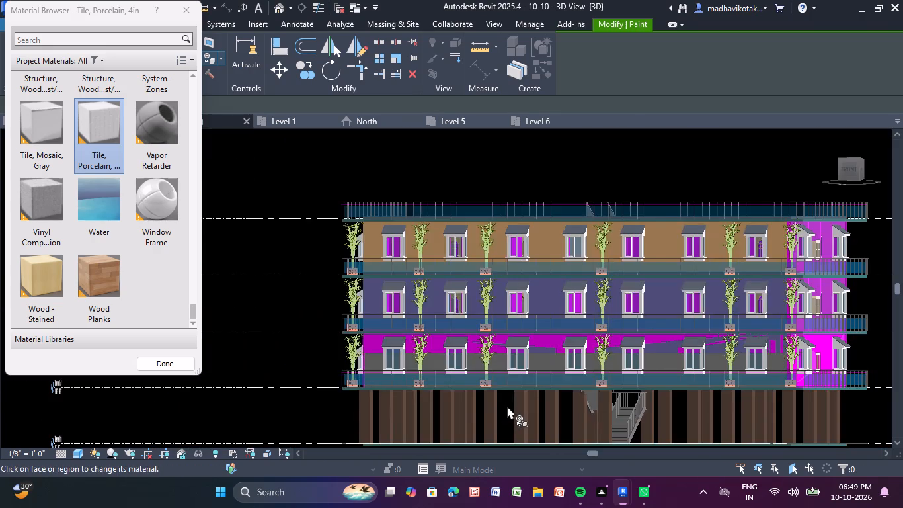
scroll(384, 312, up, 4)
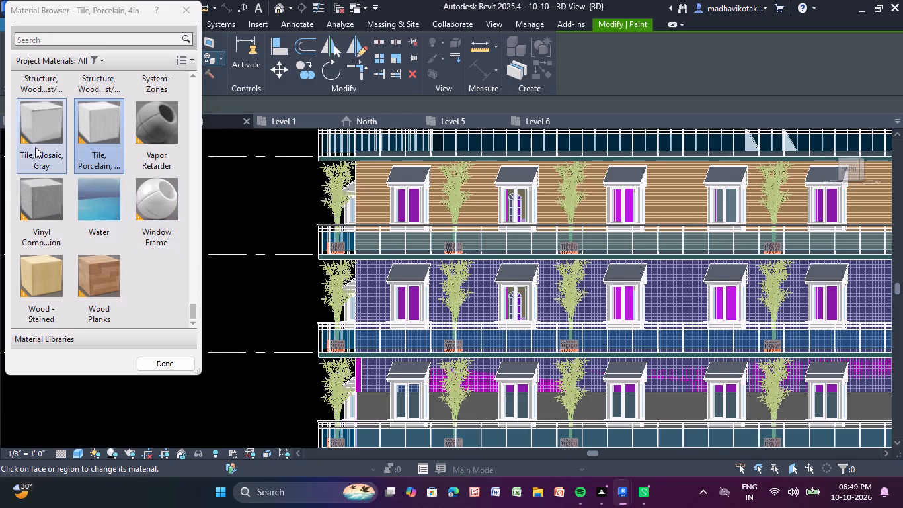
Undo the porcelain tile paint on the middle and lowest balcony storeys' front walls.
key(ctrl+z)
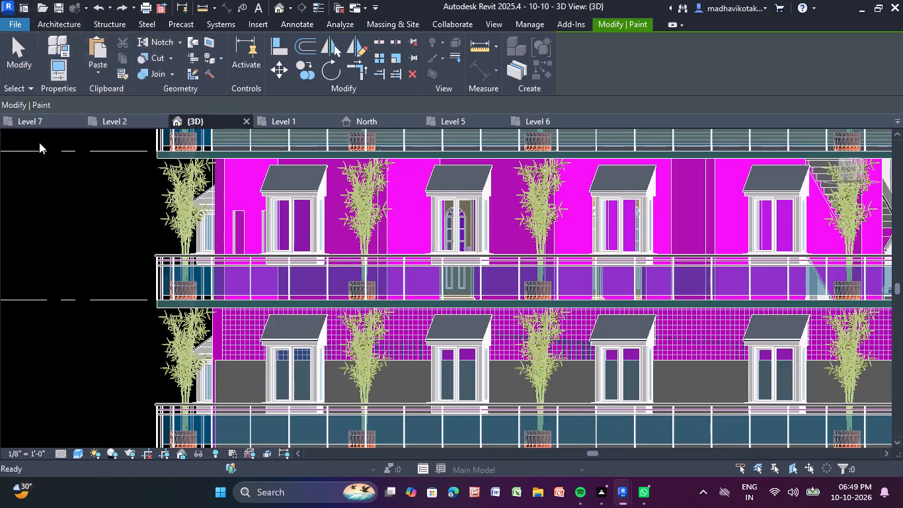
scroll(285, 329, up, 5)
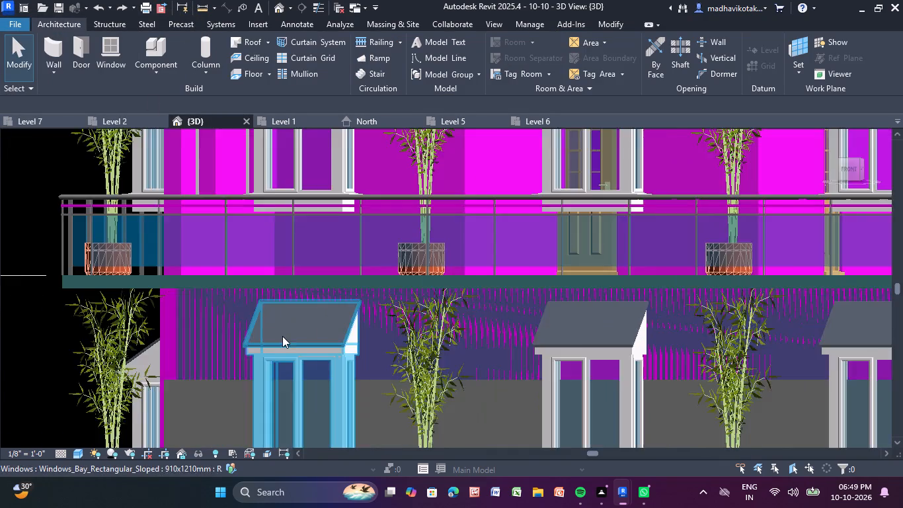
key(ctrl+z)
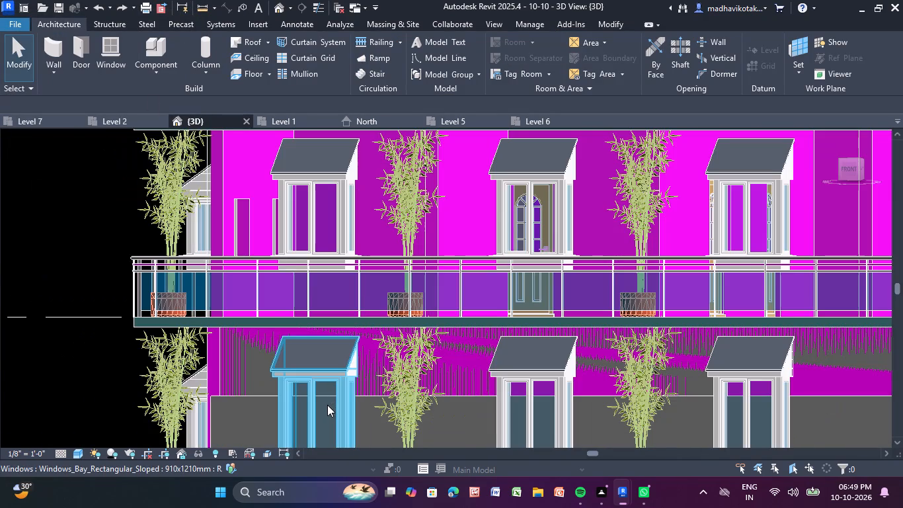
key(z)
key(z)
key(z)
Examine the front facade's painted storeys as a whole and close up, including the level lines beside the building.
scroll(392, 239, down, 5)
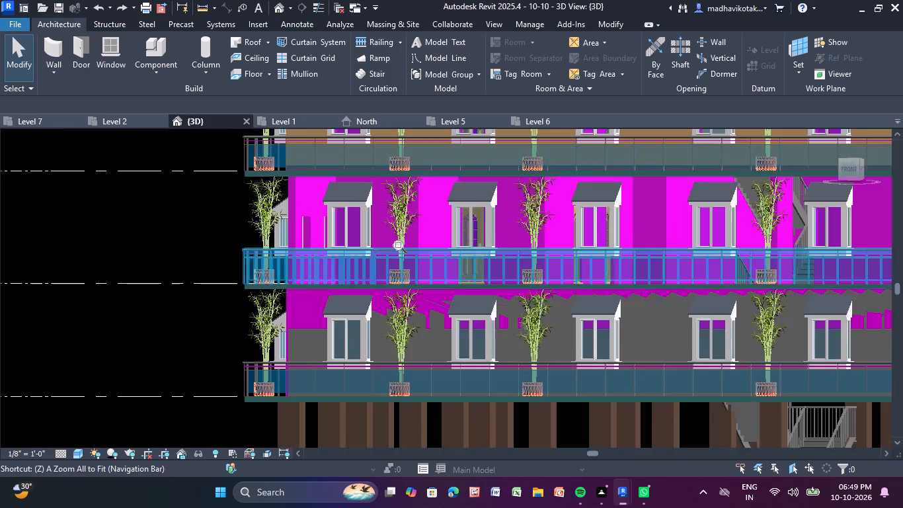
scroll(392, 239, down, 3)
middle_drag(591, 349, 382, 345)
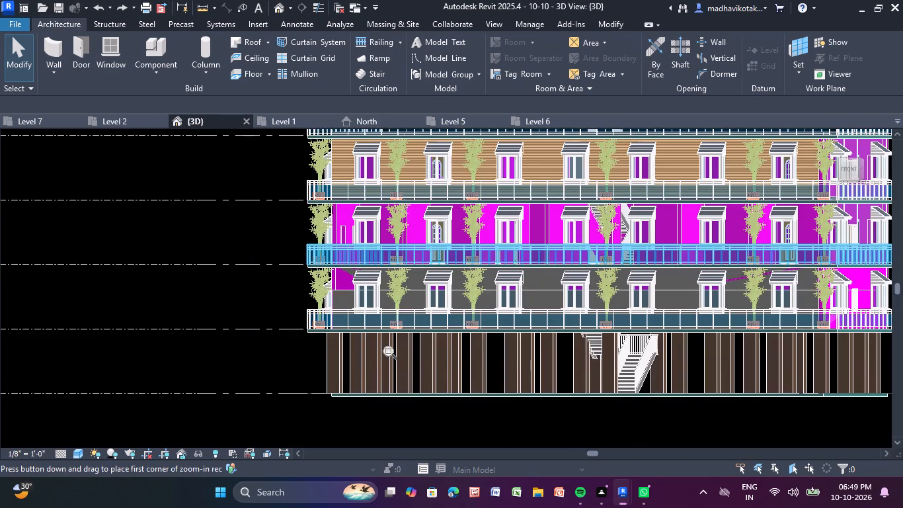
middle_drag(382, 345, 381, 345)
scroll(649, 318, up, 2)
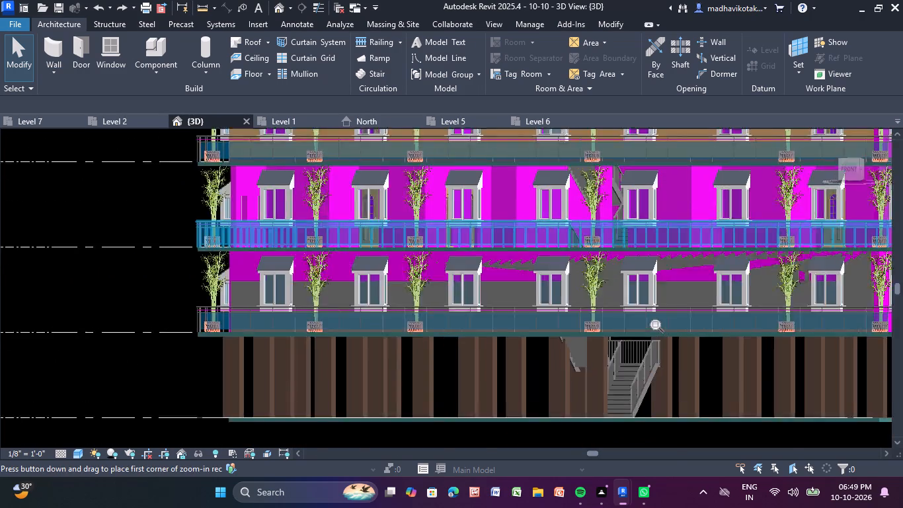
scroll(649, 318, up, 2)
scroll(538, 267, down, 6)
scroll(559, 323, down, 4)
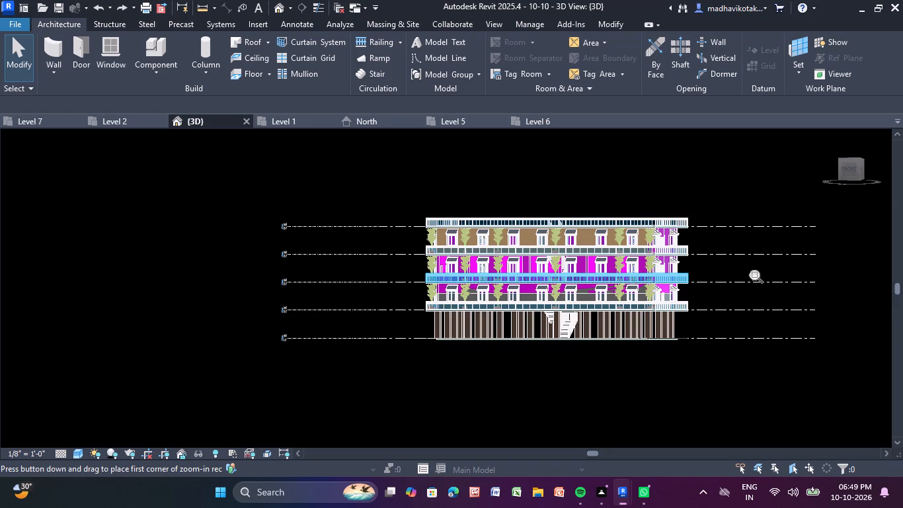
scroll(596, 265, up, 5)
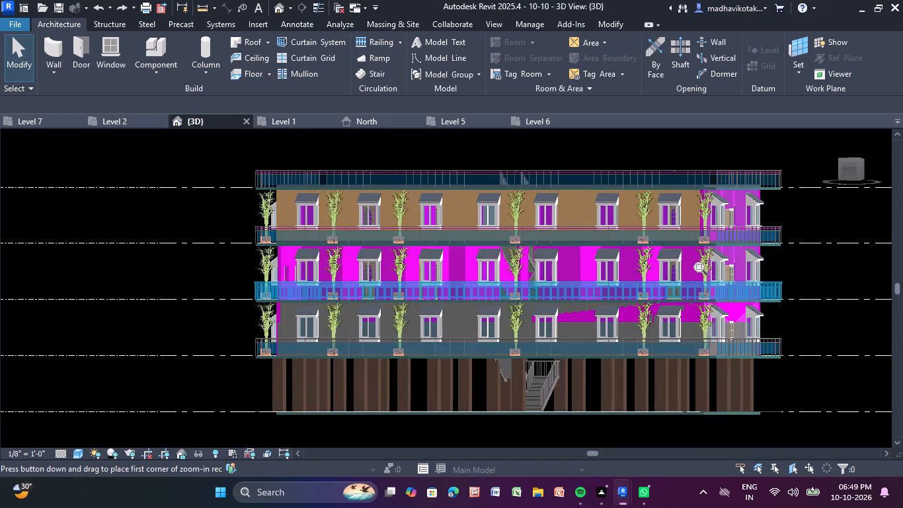
scroll(805, 265, down, 2)
middle_drag(802, 267, 642, 304)
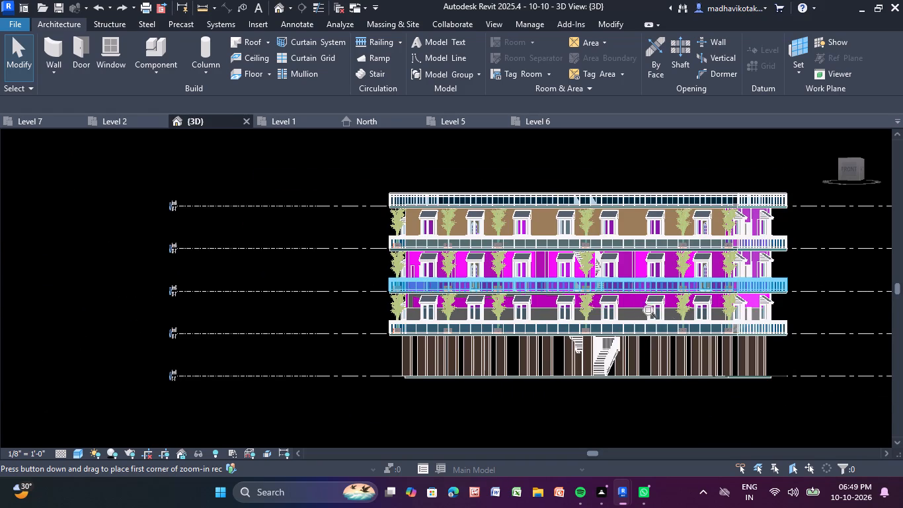
middle_drag(642, 304, 154, 235)
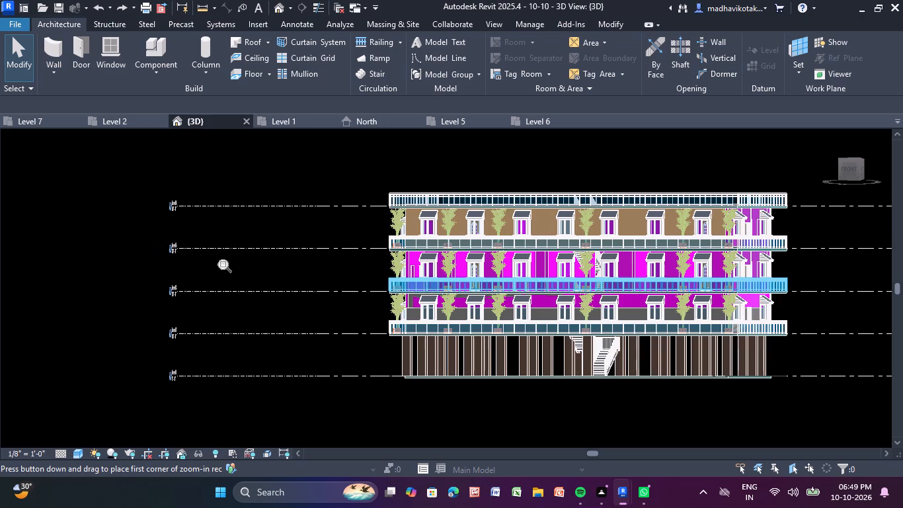
scroll(240, 264, up, 5)
middle_drag(237, 265, 81, 251)
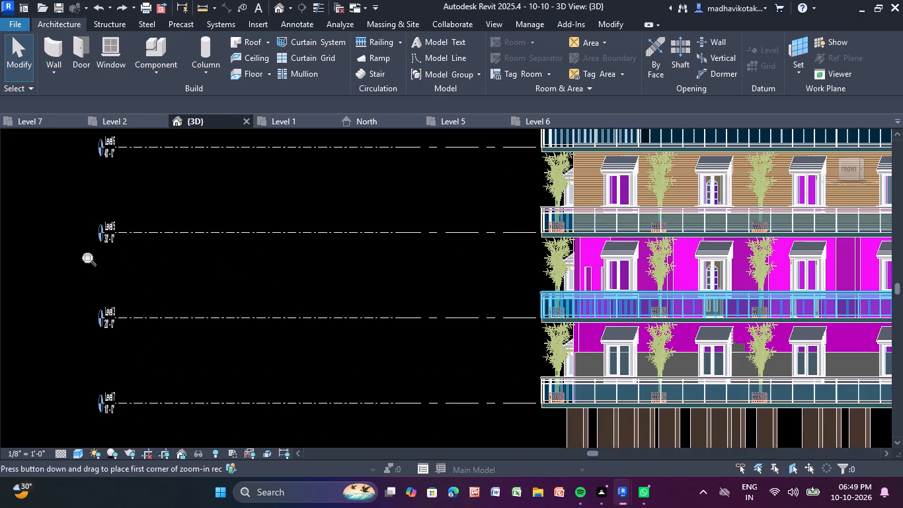
middle_drag(81, 251, 76, 251)
scroll(77, 251, down, 5)
shift+middle_drag(602, 326, 513, 340)
key(Escape)
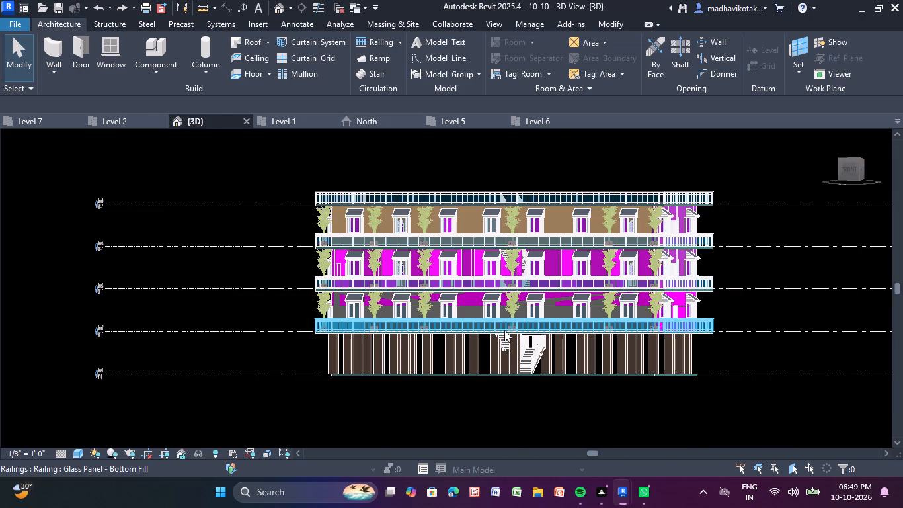
Examine the building's back, side and front walls from all around to compare their paint colours.
shift+middle_drag(795, 274, 768, 273)
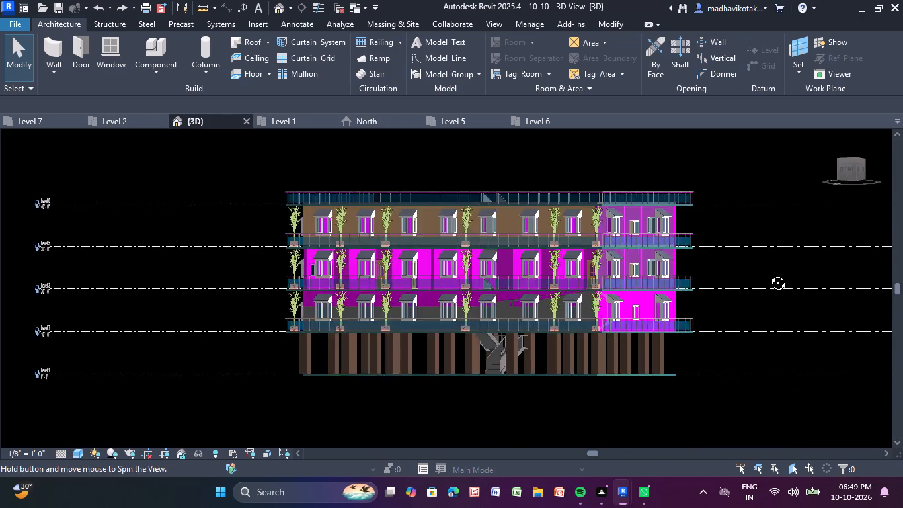
shift+middle_drag(768, 273, 545, 347)
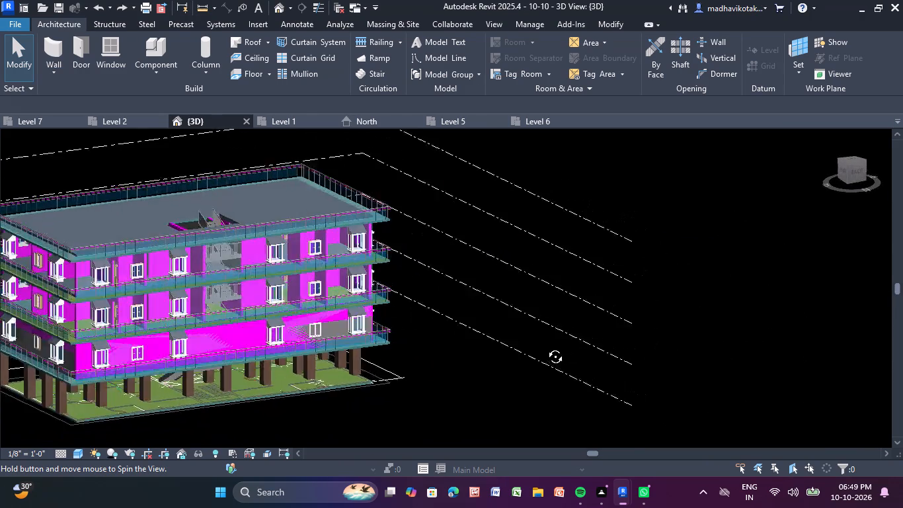
shift+middle_drag(545, 347, 490, 345)
scroll(200, 280, up, 3)
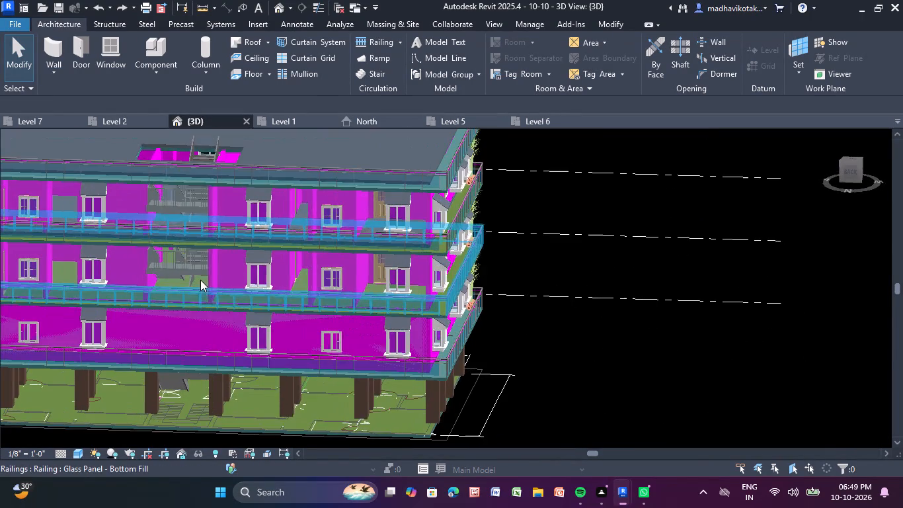
scroll(336, 310, down, 3)
middle_drag(541, 296, 656, 308)
scroll(379, 284, up, 5)
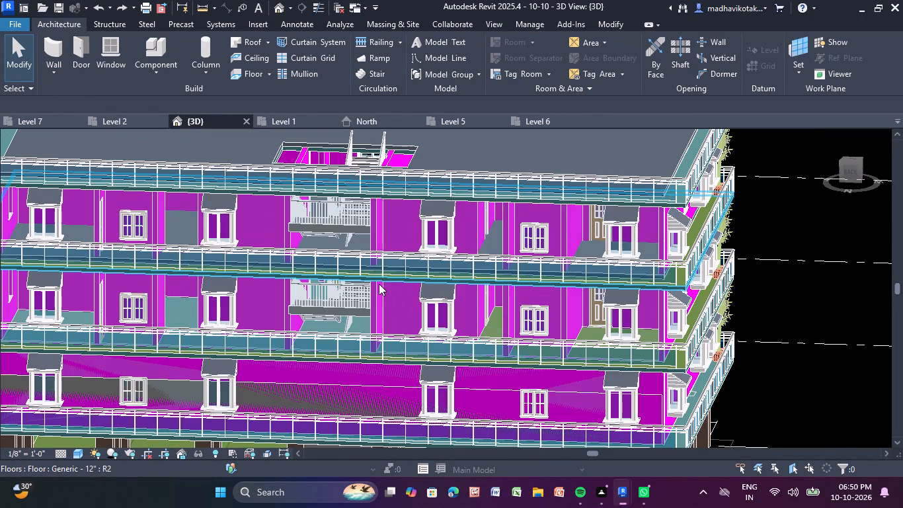
scroll(379, 284, down, 2)
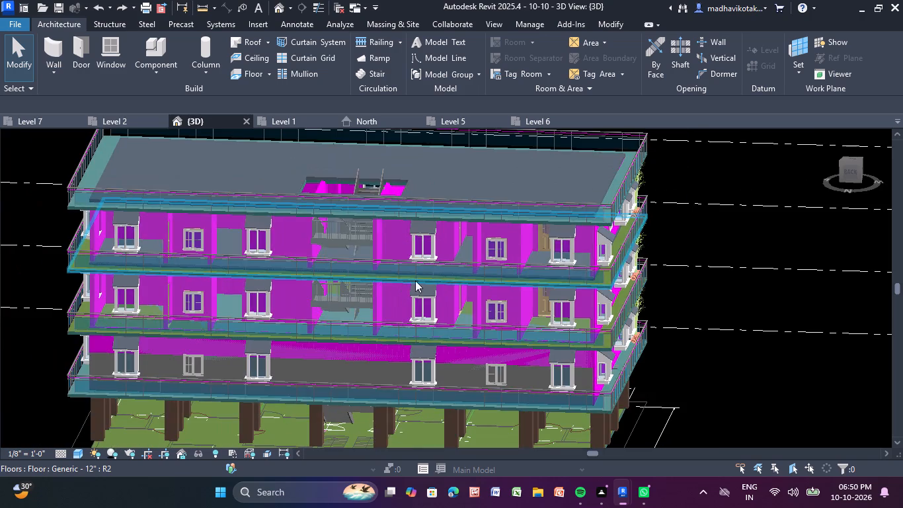
shift+middle_drag(757, 286, 617, 325)
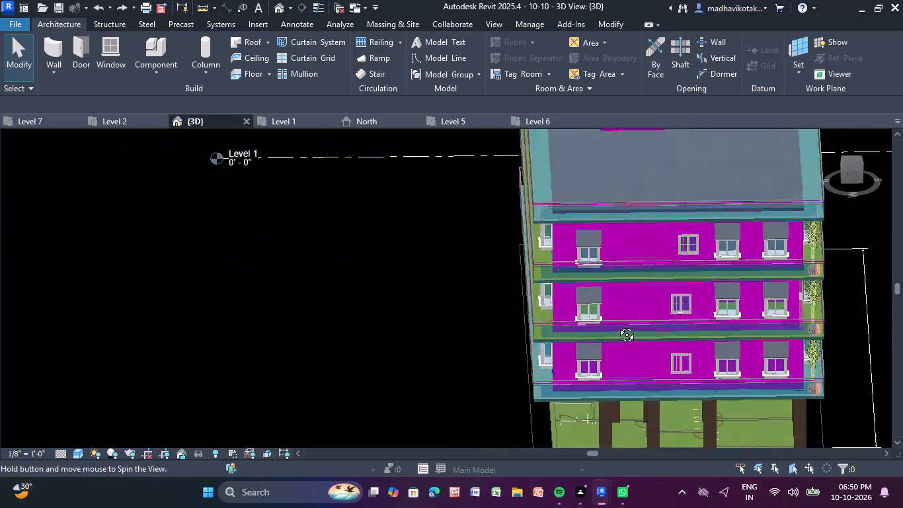
shift+middle_drag(617, 325, 598, 271)
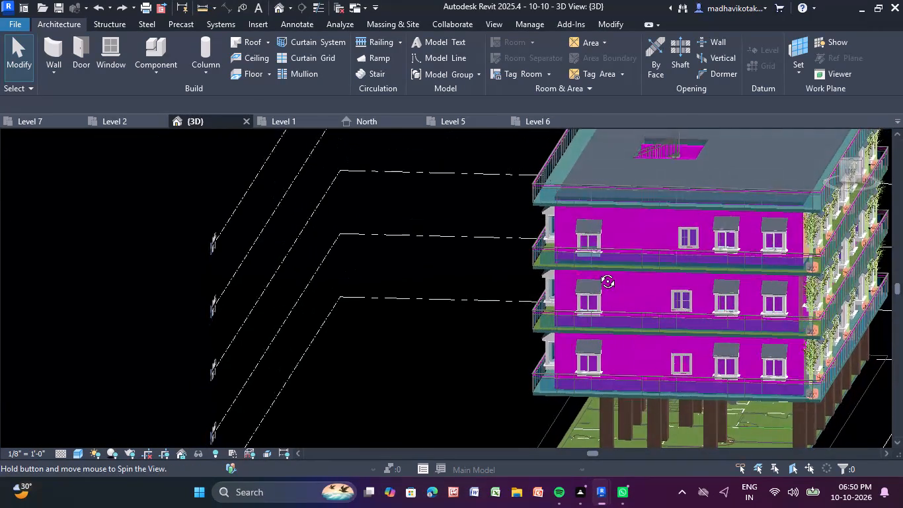
shift+middle_drag(598, 271, 615, 249)
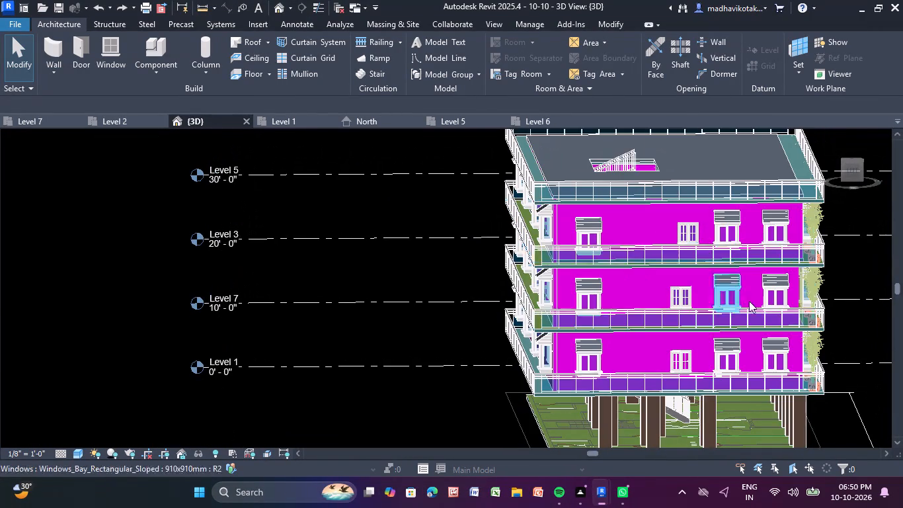
shift+middle_drag(855, 314, 760, 317)
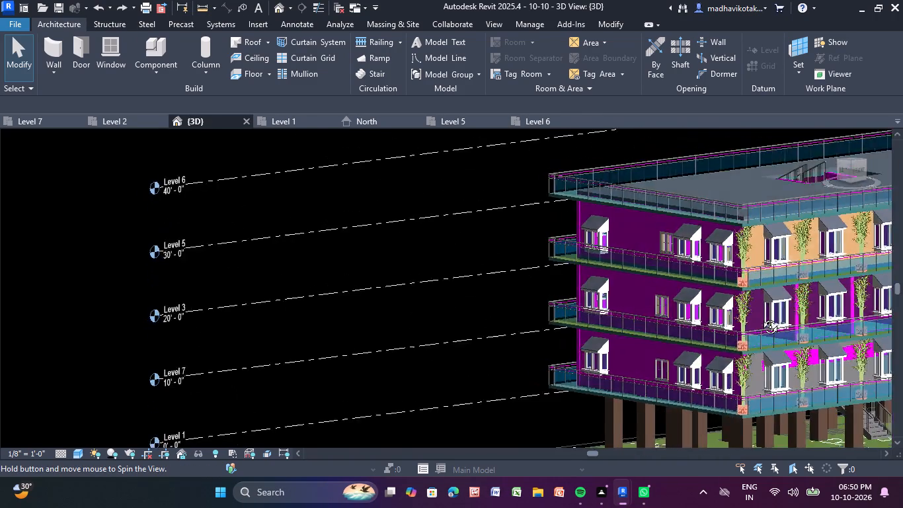
shift+middle_drag(760, 317, 681, 309)
scroll(681, 309, down, 3)
middle_drag(647, 309, 440, 301)
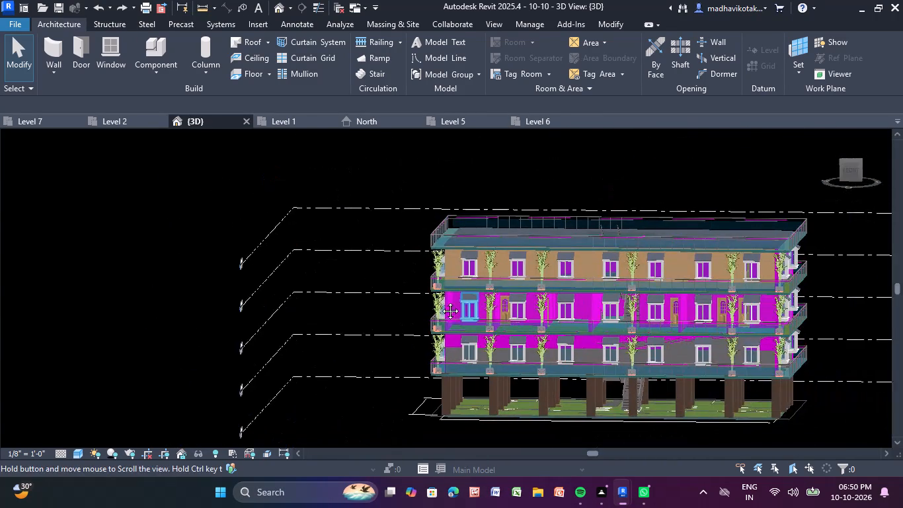
Paint the front walls of the lowest and top balcony storeys with the System-Zones material.
middle_drag(440, 301, 346, 293)
scroll(346, 293, up, 3)
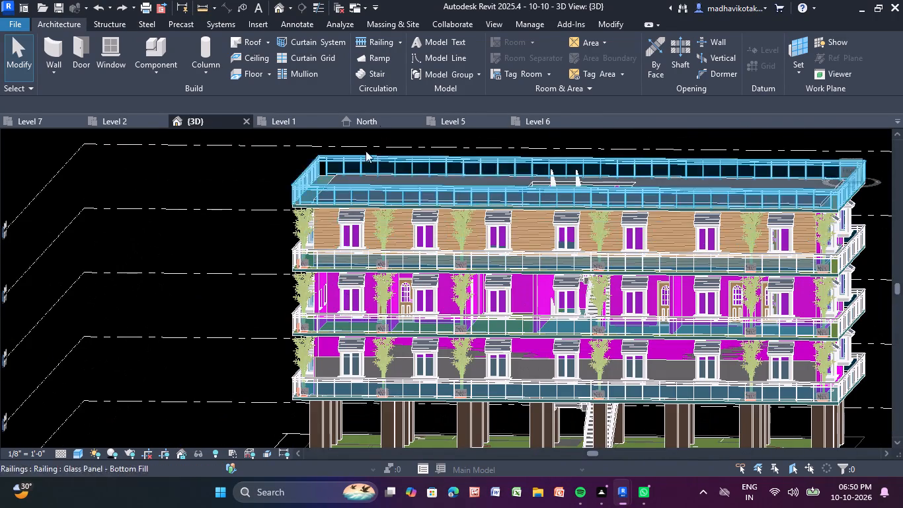
click(426, 52)
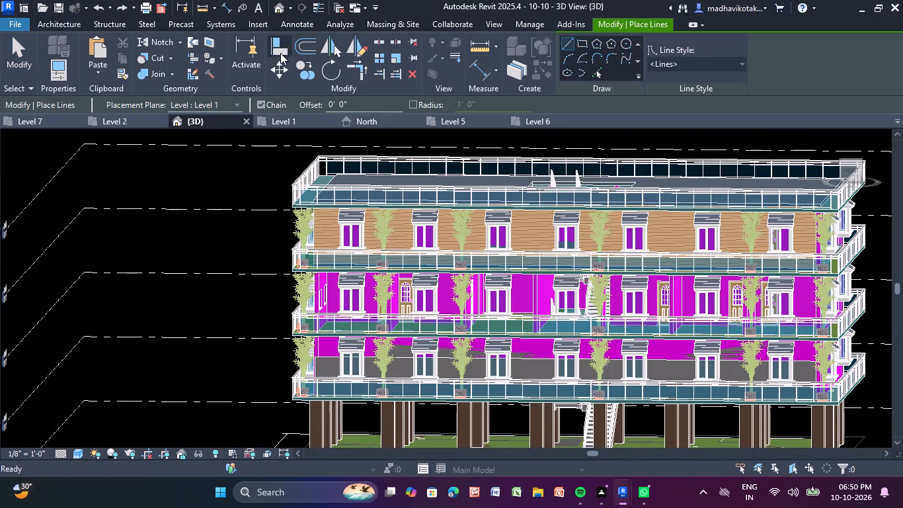
click(221, 56)
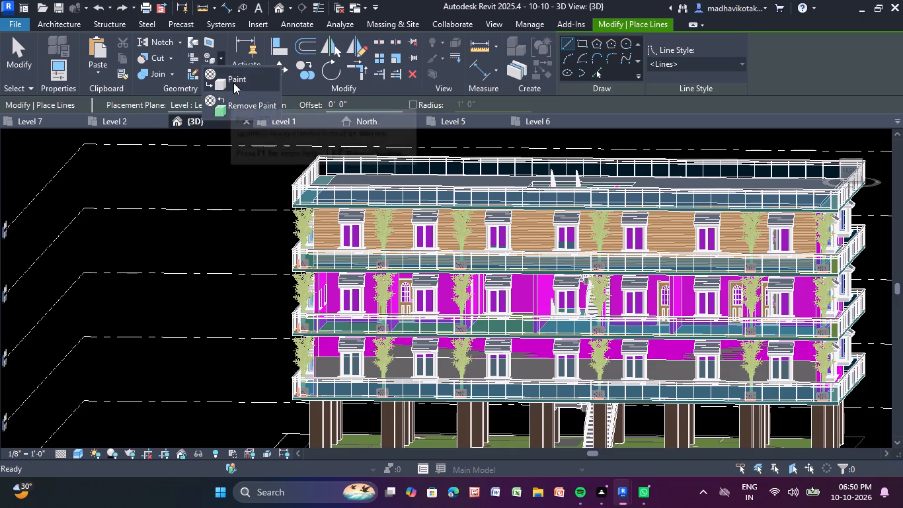
click(235, 82)
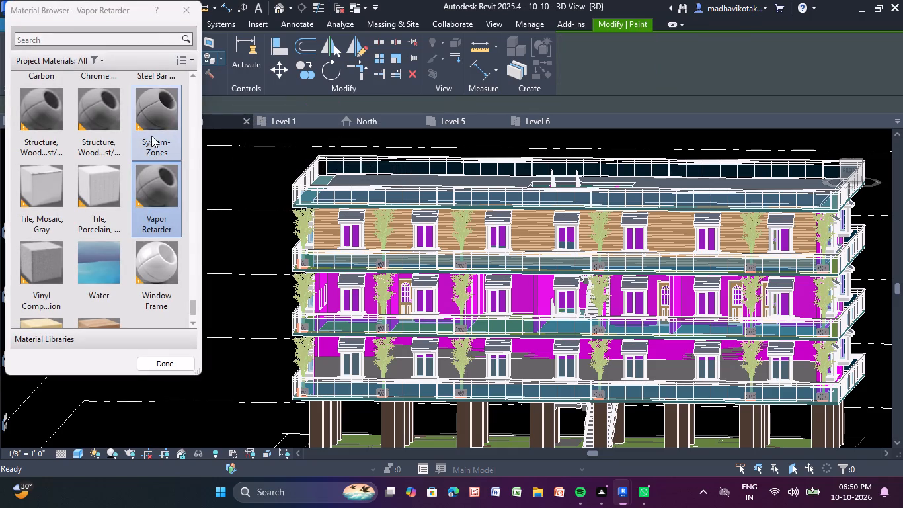
drag(150, 124, 165, 137)
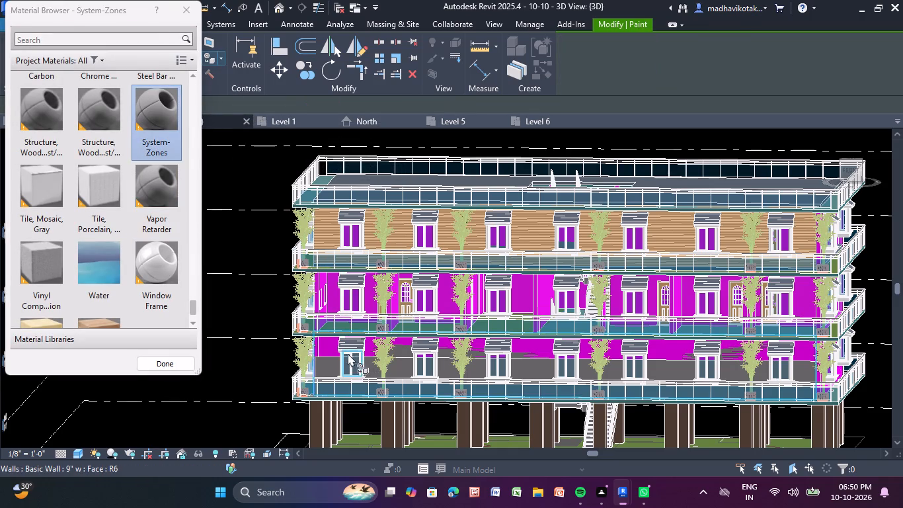
click(325, 346)
scroll(325, 346, up, 3)
click(327, 345)
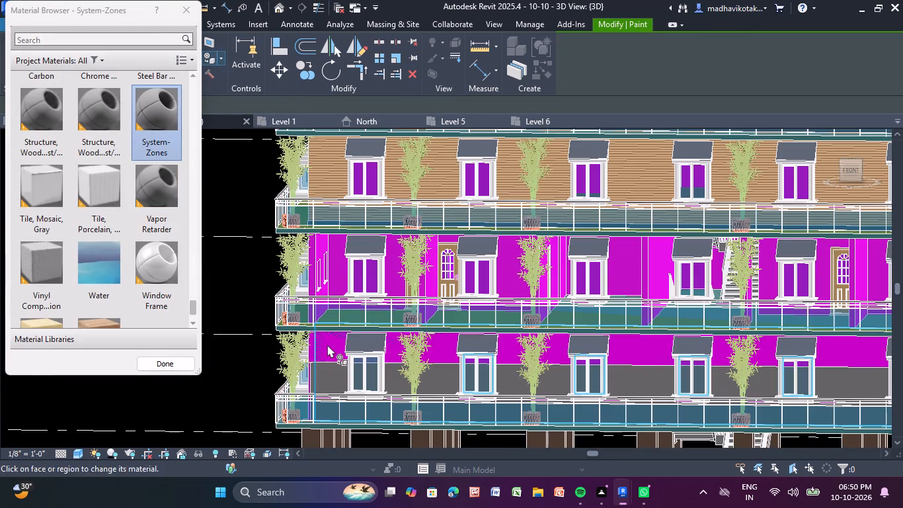
click(432, 165)
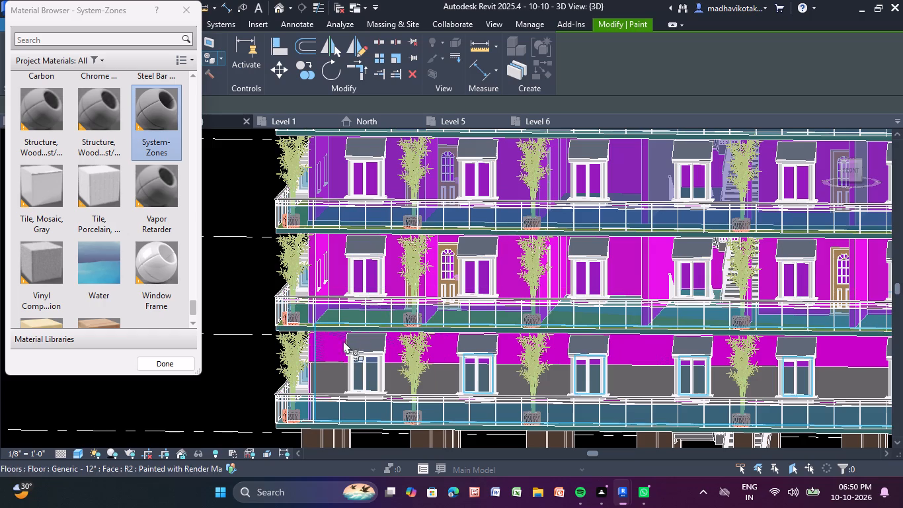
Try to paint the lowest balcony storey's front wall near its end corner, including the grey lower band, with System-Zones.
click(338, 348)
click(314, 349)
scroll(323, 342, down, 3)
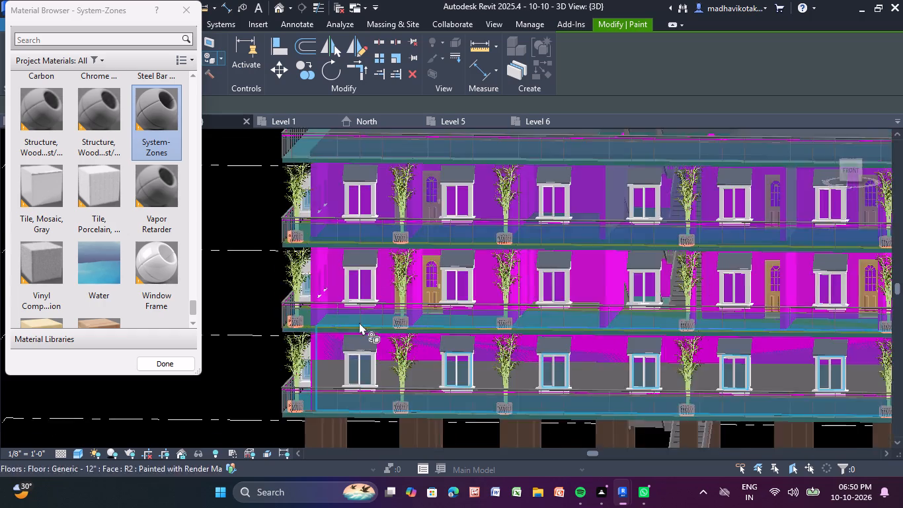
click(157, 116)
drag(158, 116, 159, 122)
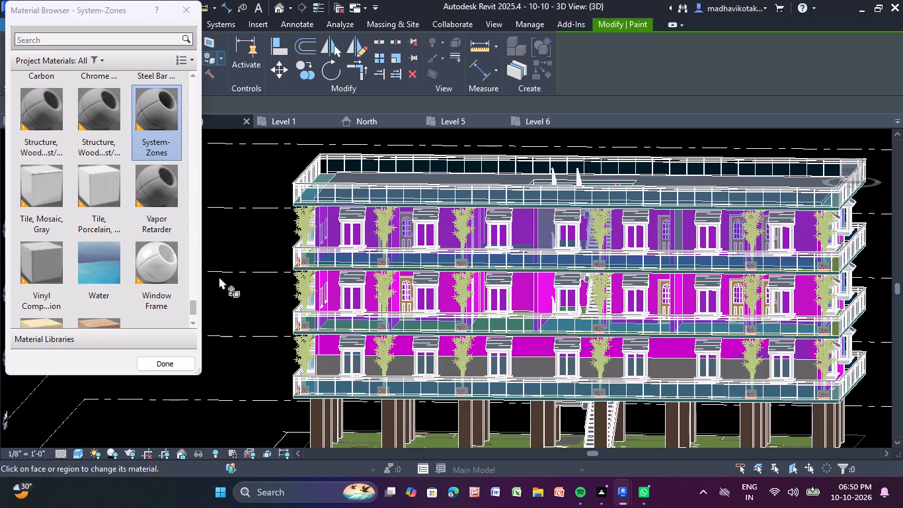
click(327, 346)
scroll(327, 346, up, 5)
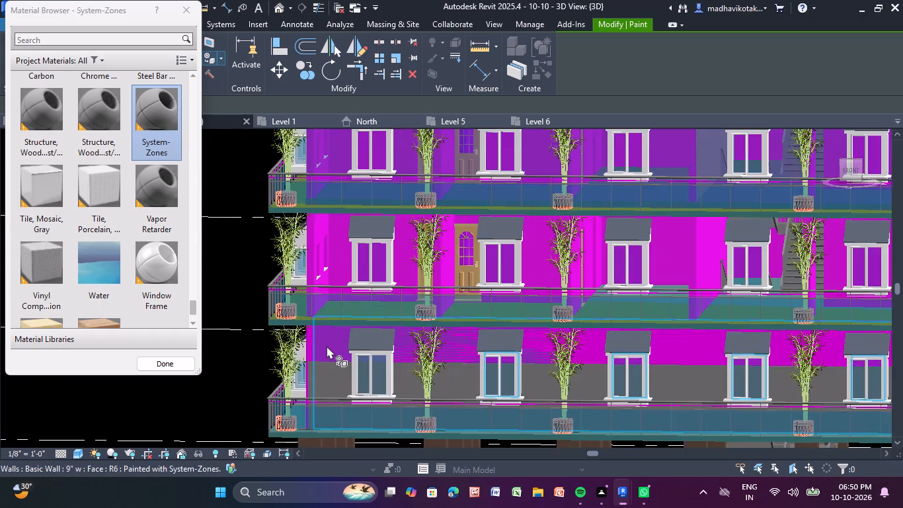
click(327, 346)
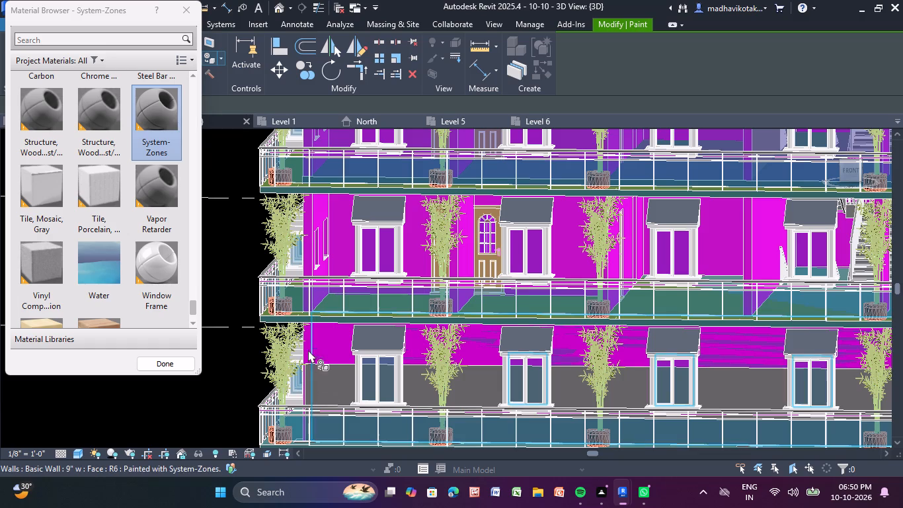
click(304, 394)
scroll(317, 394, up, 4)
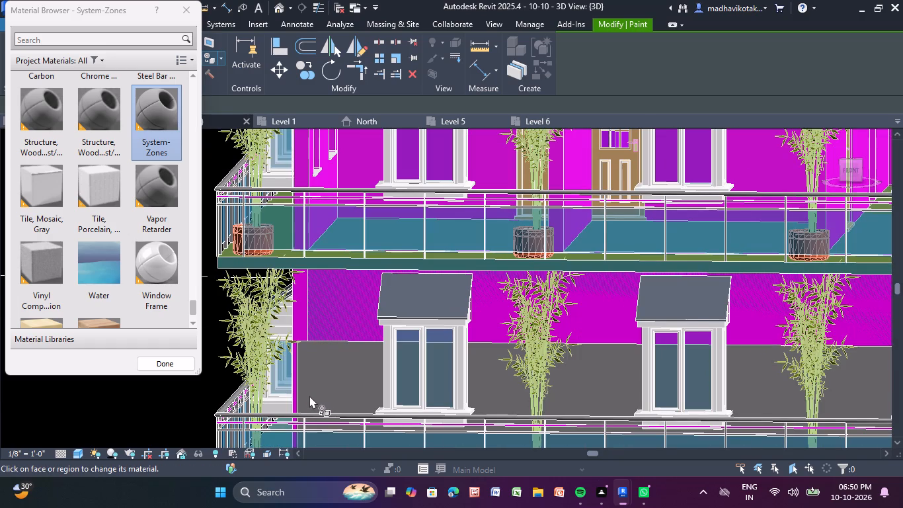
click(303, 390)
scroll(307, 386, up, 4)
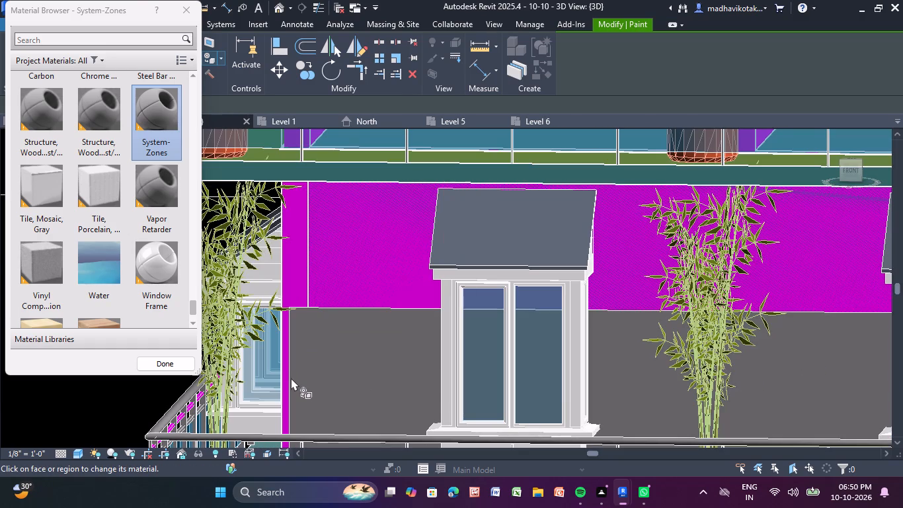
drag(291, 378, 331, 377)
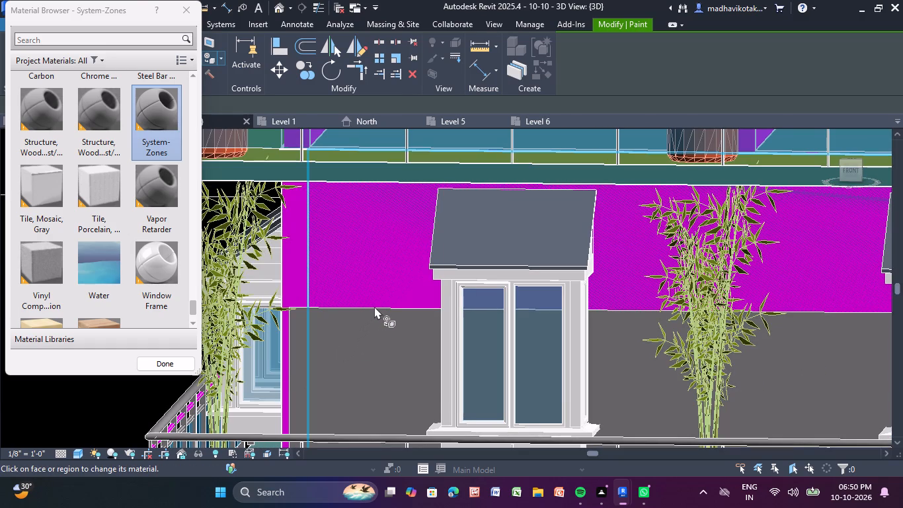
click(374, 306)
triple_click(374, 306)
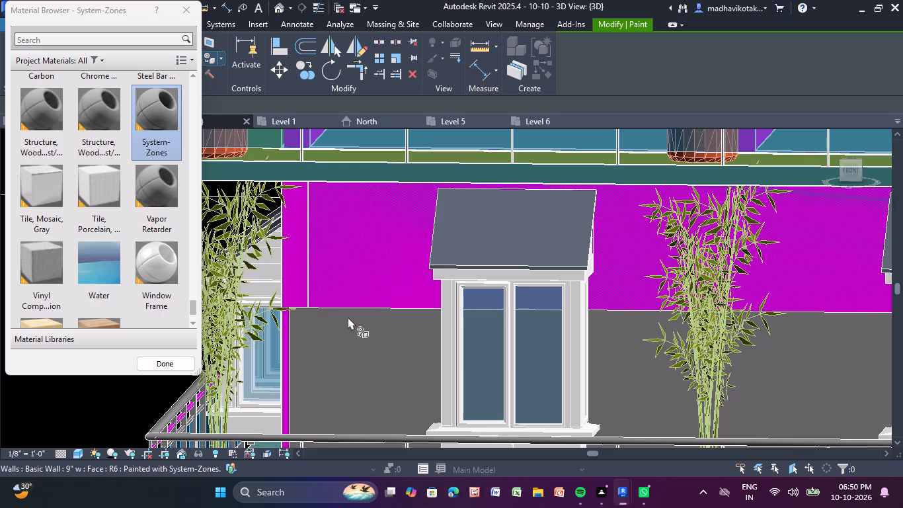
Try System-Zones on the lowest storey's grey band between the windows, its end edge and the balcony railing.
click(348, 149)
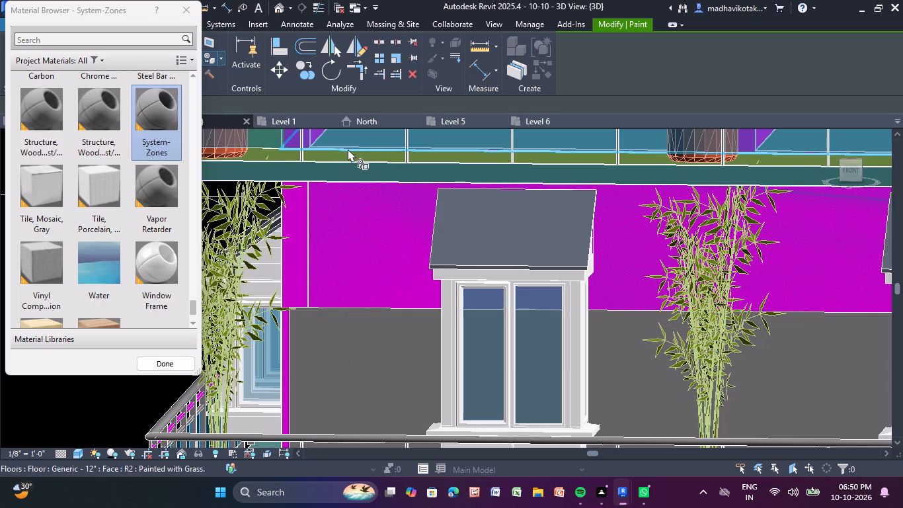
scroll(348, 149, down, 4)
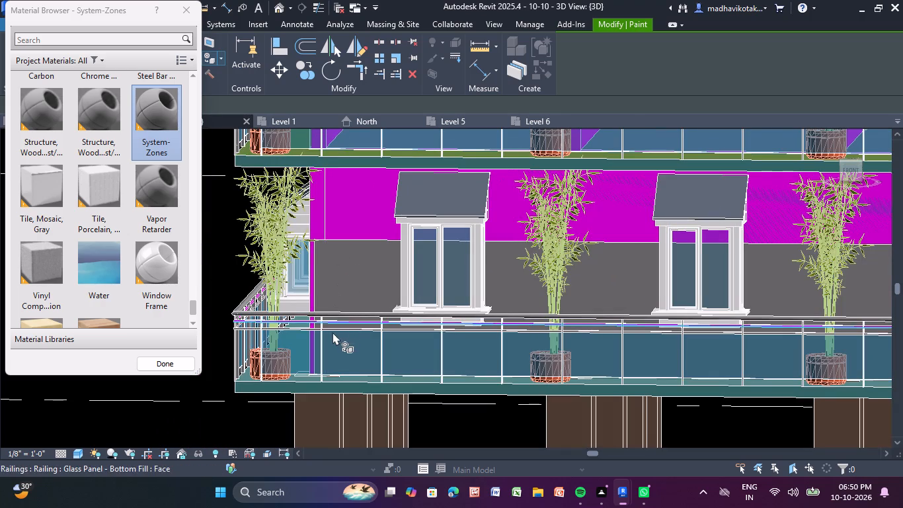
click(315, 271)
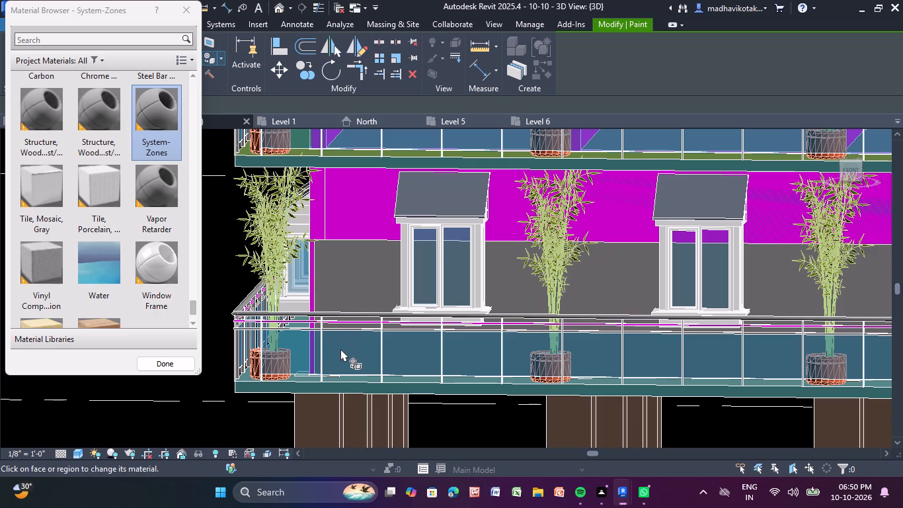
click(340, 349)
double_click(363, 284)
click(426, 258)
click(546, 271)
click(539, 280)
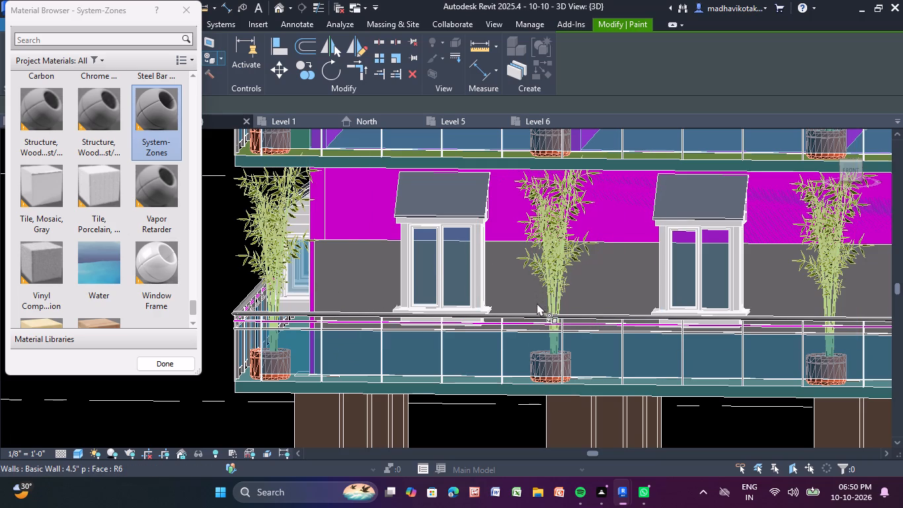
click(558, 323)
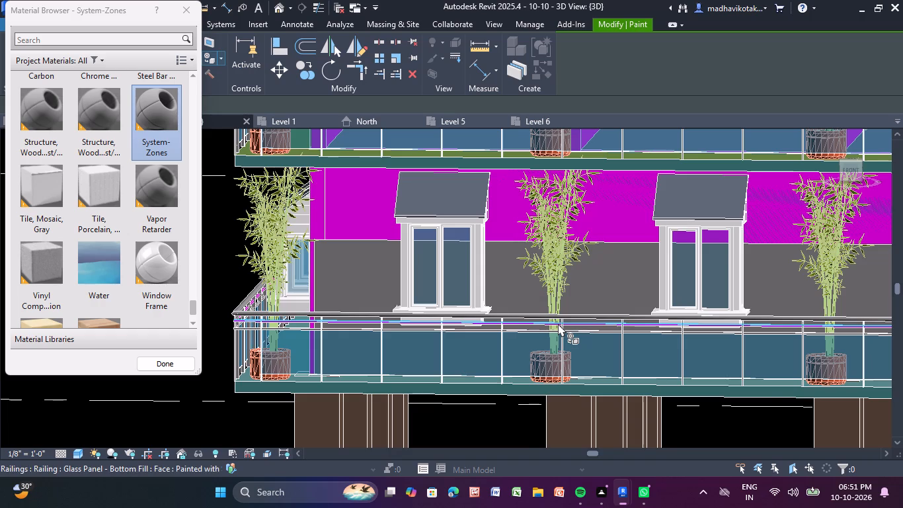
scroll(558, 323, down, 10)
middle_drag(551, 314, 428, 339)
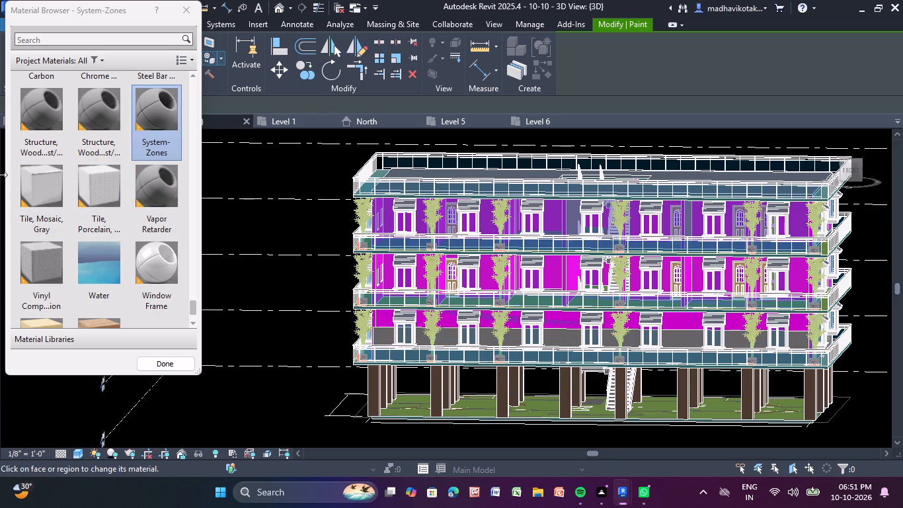
Paint the lowest balcony storey's front wall with the Sash material.
scroll(165, 200, up, 1)
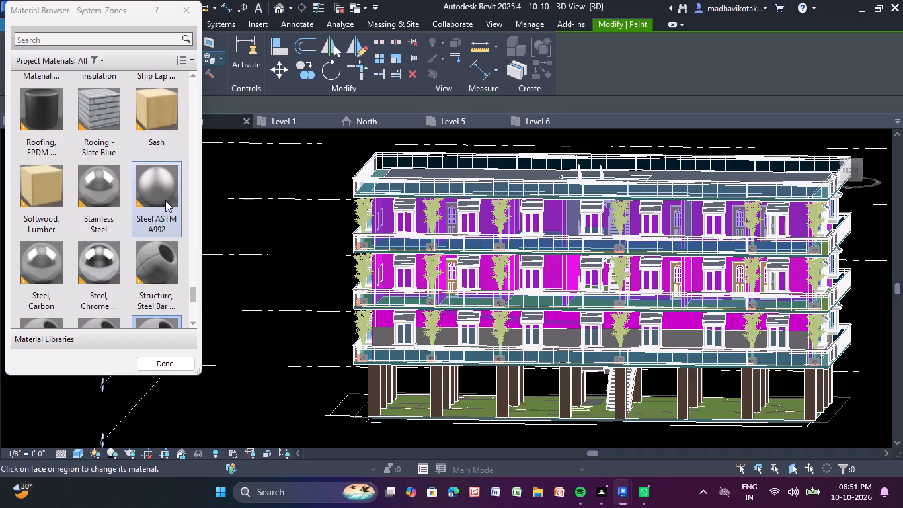
click(169, 113)
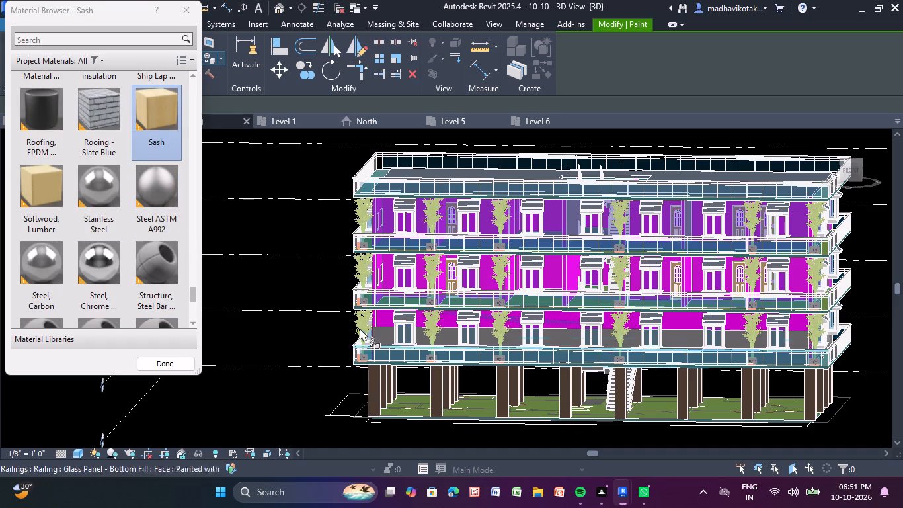
click(375, 339)
scroll(383, 333, up, 6)
click(383, 333)
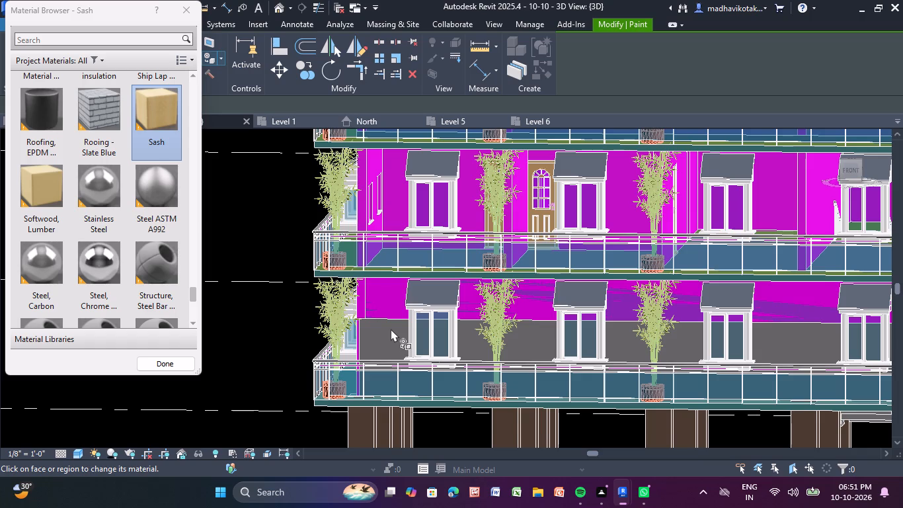
scroll(391, 329, down, 2)
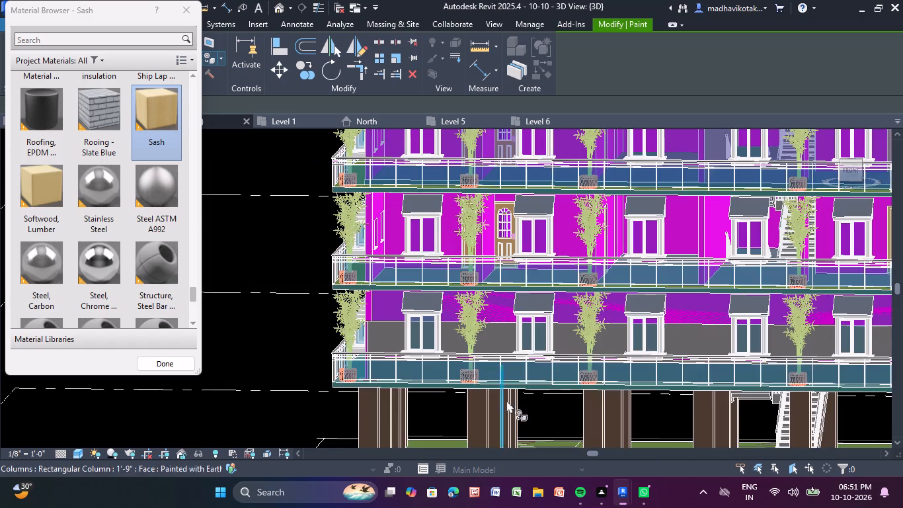
scroll(635, 312, up, 5)
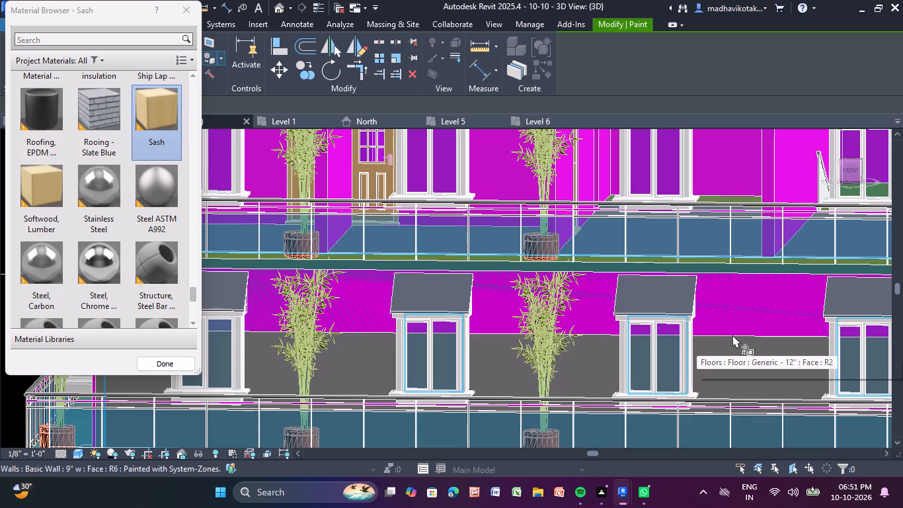
scroll(718, 346, up, 5)
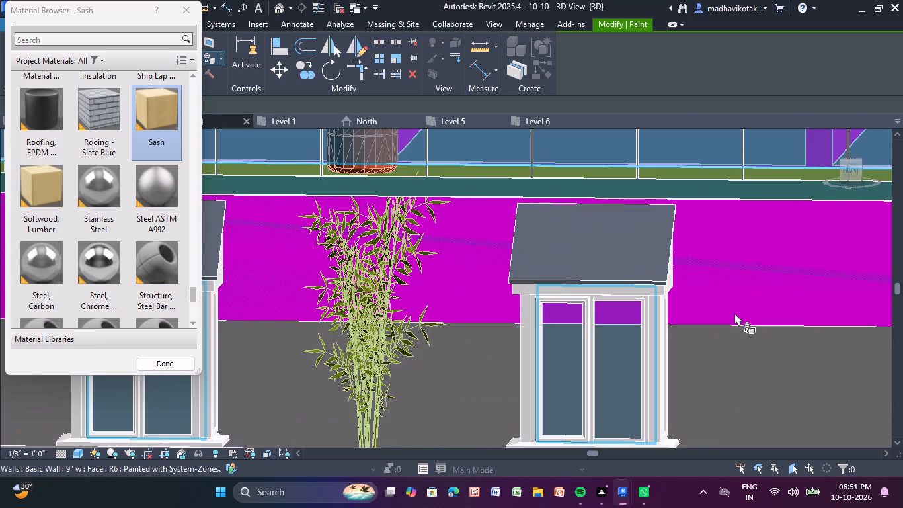
click(734, 313)
click(728, 319)
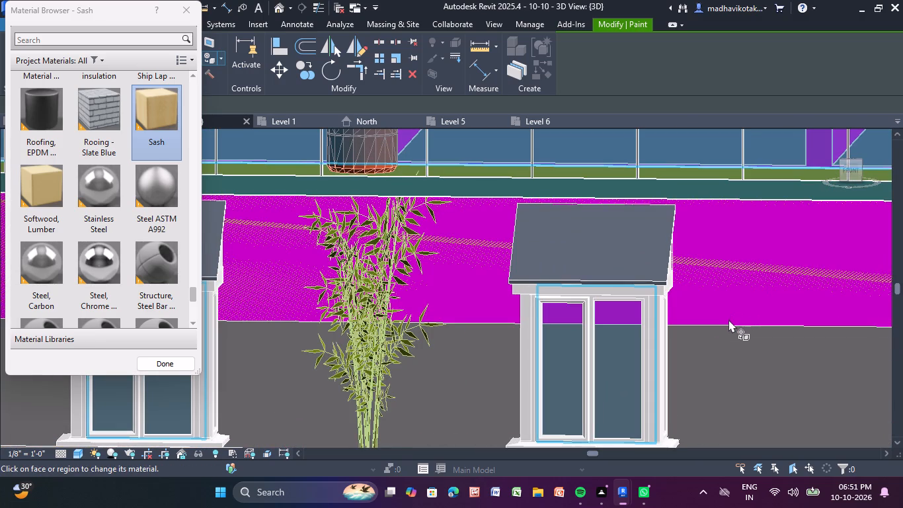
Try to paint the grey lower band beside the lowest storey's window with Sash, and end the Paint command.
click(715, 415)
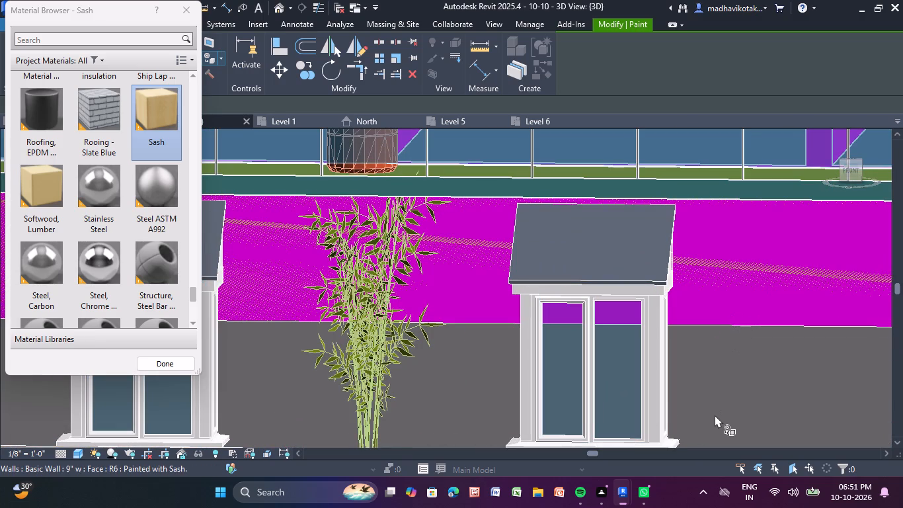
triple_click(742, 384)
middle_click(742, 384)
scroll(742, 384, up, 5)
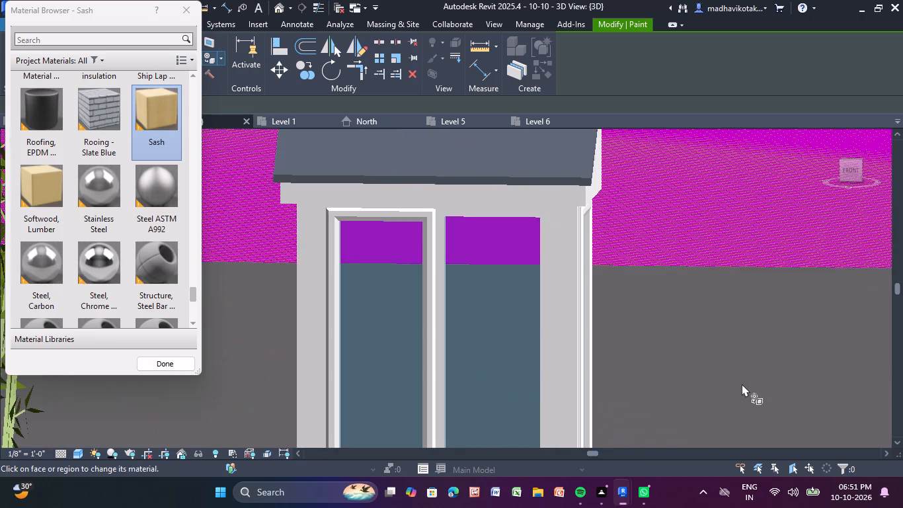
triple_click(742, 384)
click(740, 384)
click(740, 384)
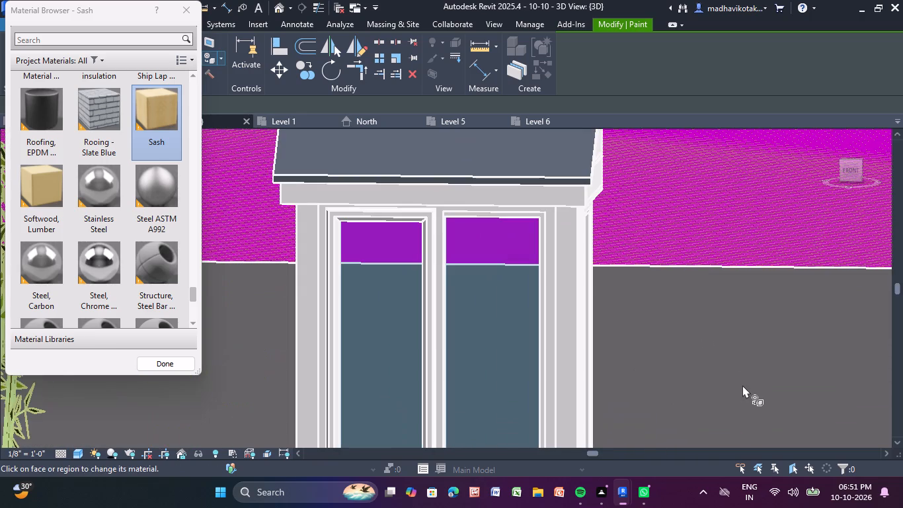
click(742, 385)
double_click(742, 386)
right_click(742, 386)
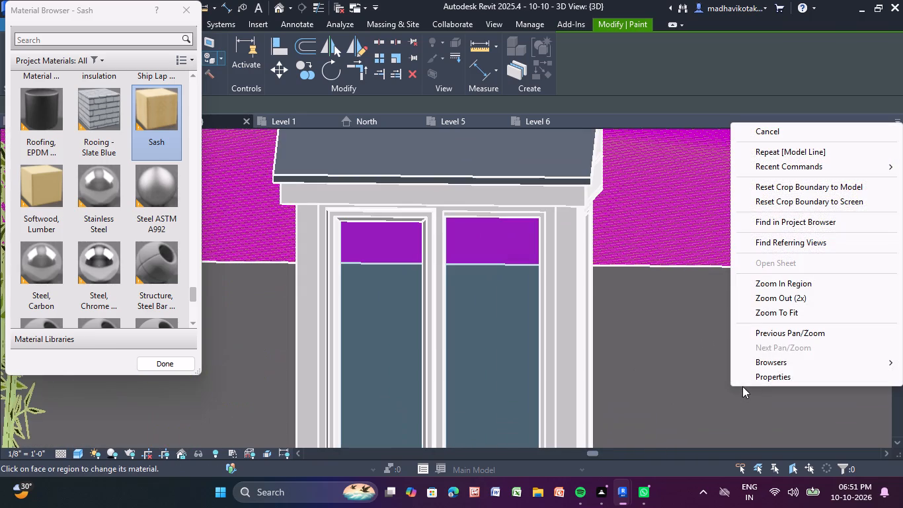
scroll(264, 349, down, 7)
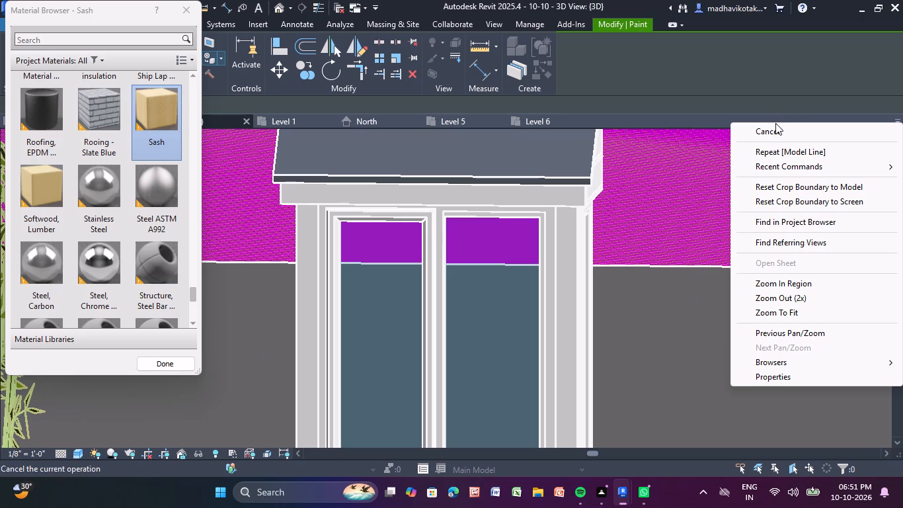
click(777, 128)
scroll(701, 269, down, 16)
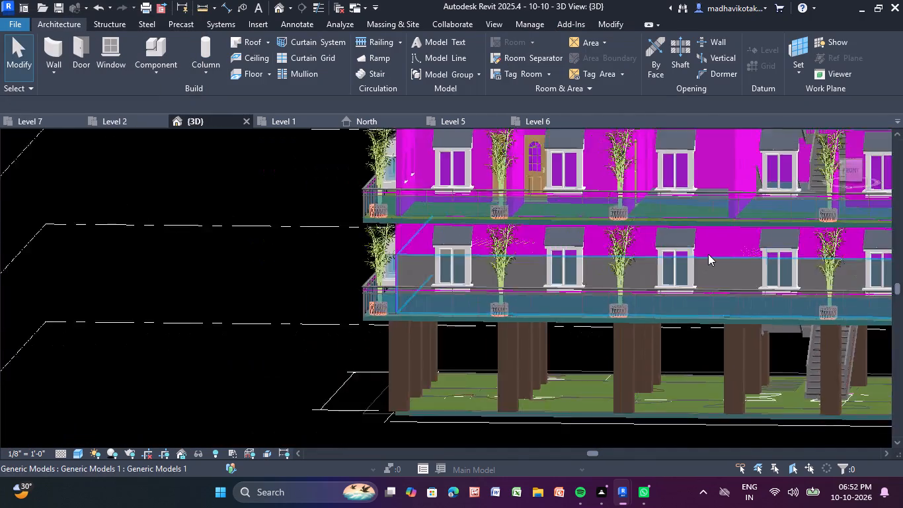
Open the structure layer's material for editing in the 9" w wall type of the lowest balcony storey's magenta front wall.
scroll(708, 254, down, 3)
scroll(401, 347, down, 4)
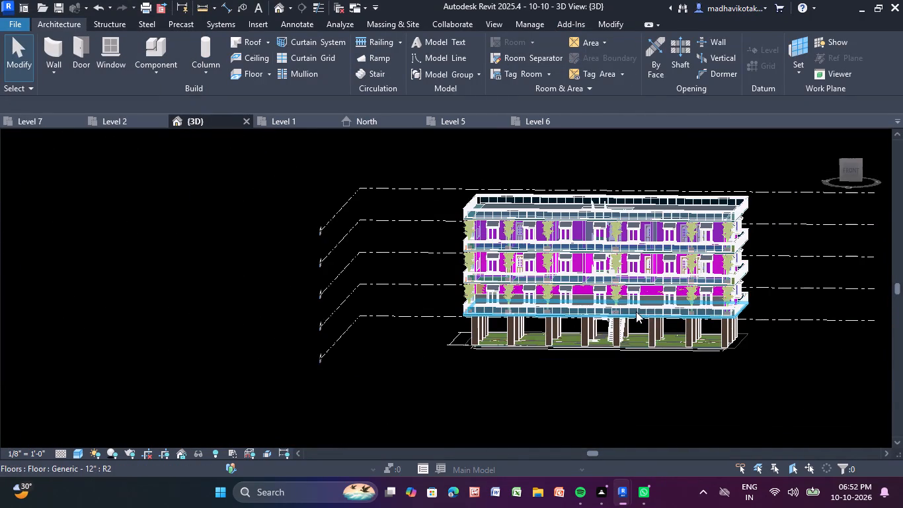
scroll(636, 312, up, 1)
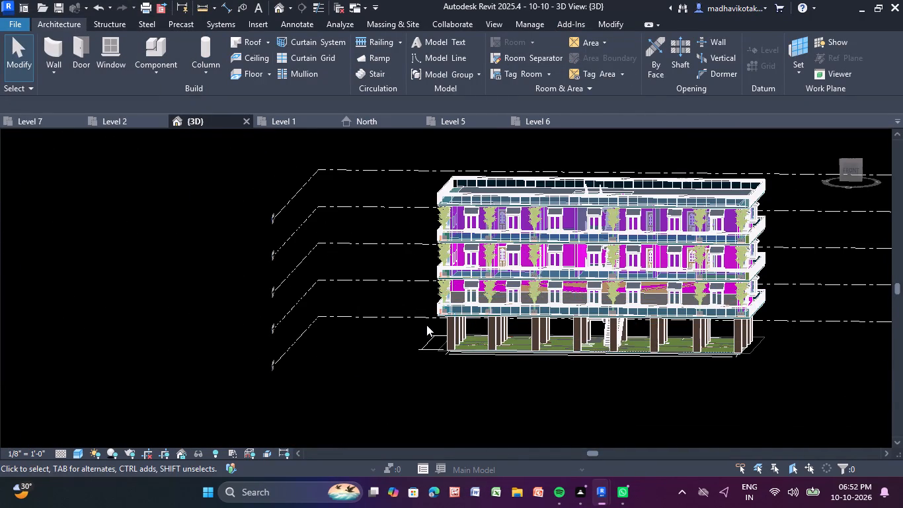
scroll(426, 325, up, 3)
scroll(513, 306, up, 9)
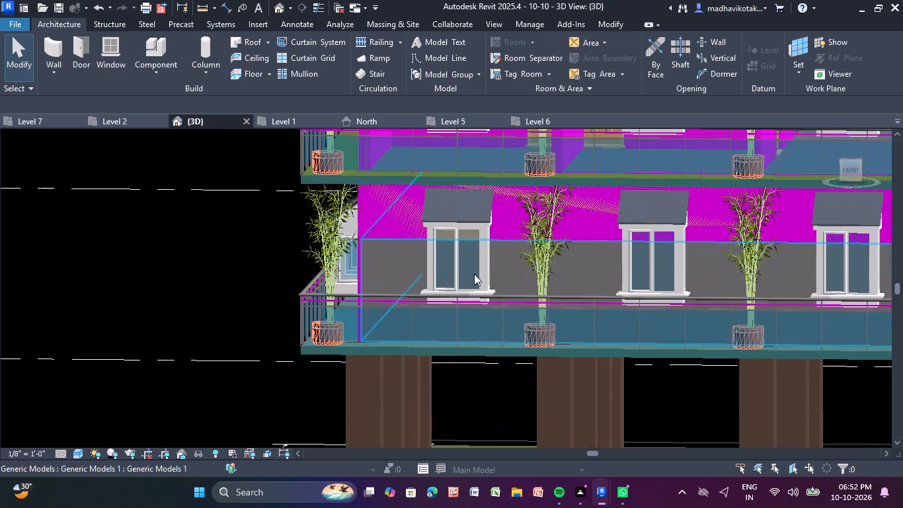
click(383, 218)
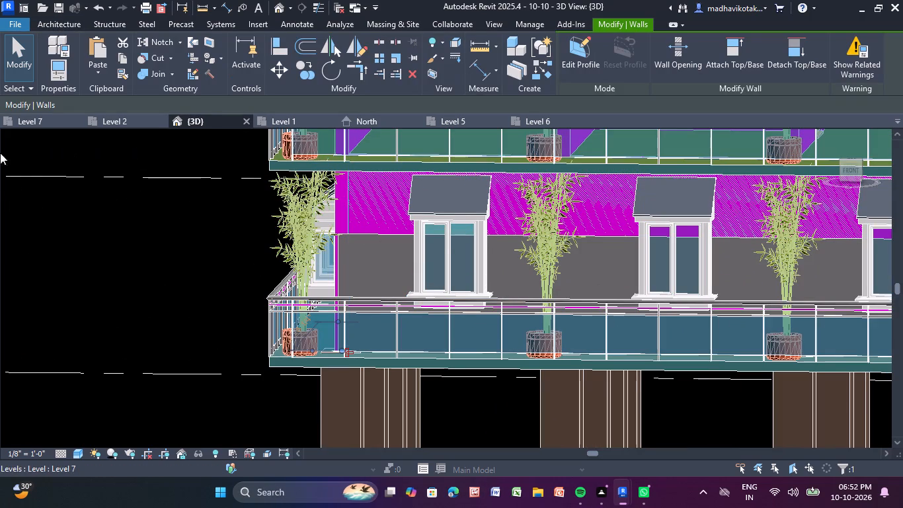
click(54, 69)
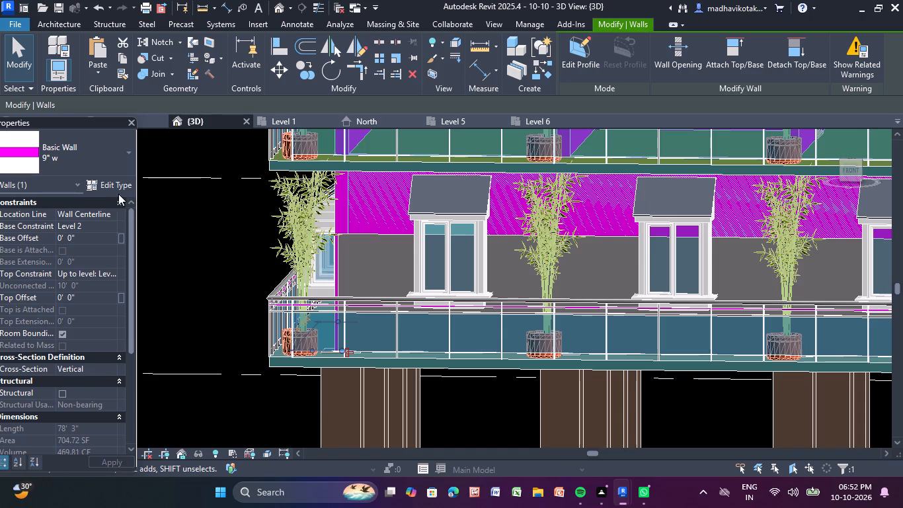
click(116, 188)
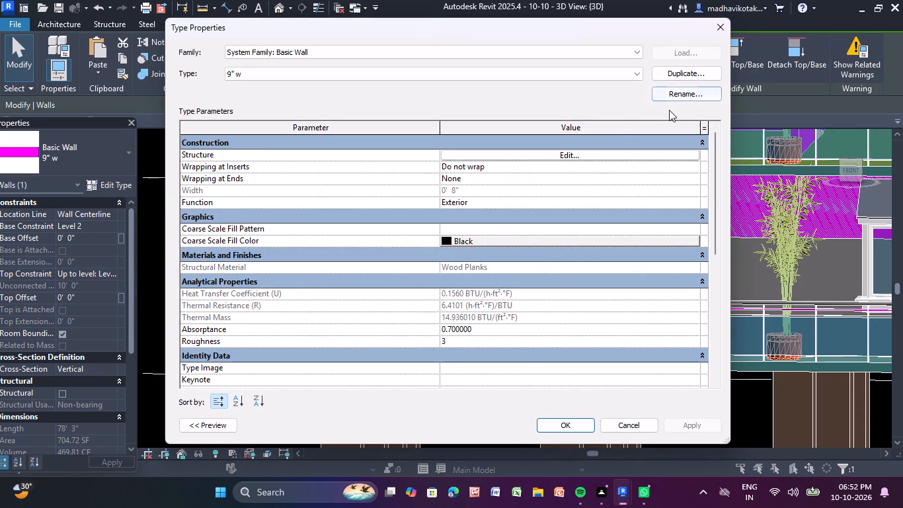
click(662, 155)
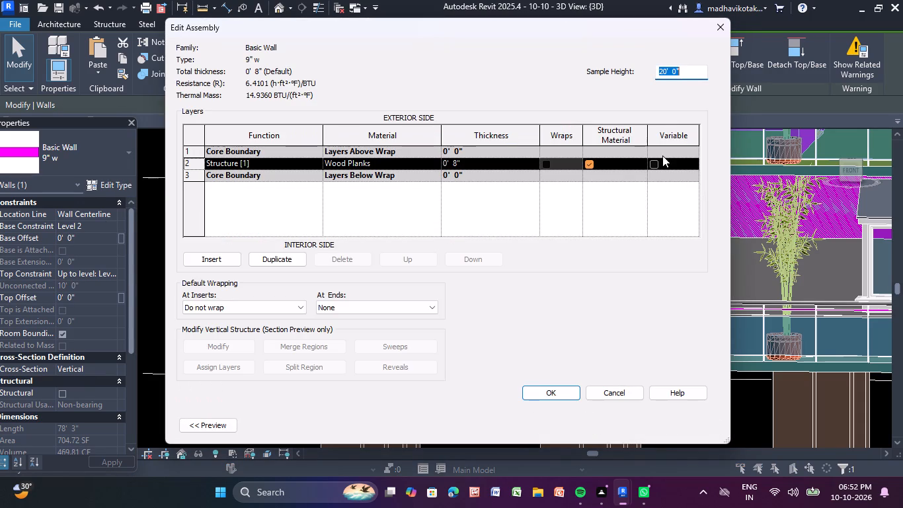
click(382, 166)
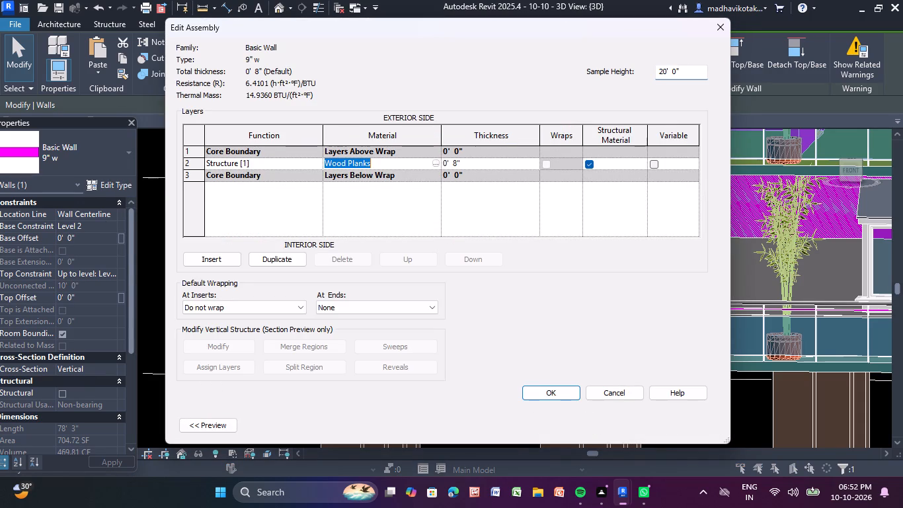
click(440, 165)
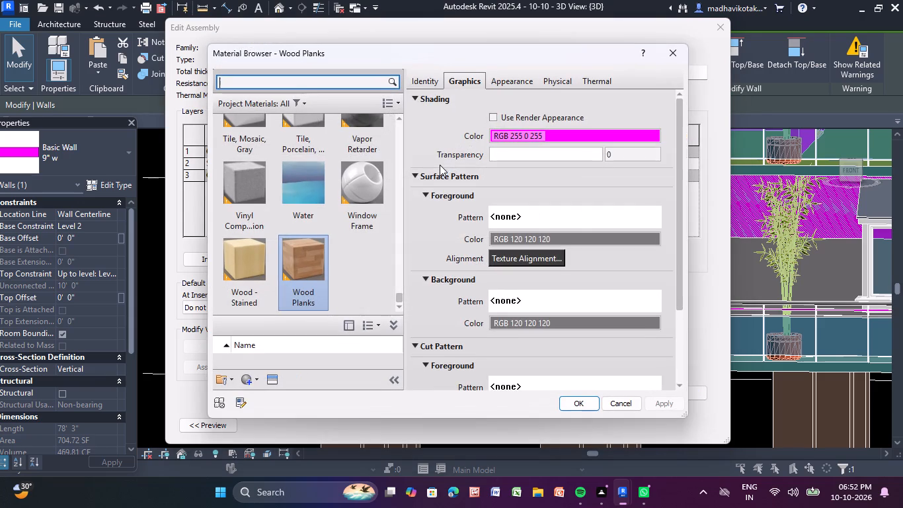
Examine the appearance settings of Wood Planks and compare them with the Wood - Stained material.
click(654, 148)
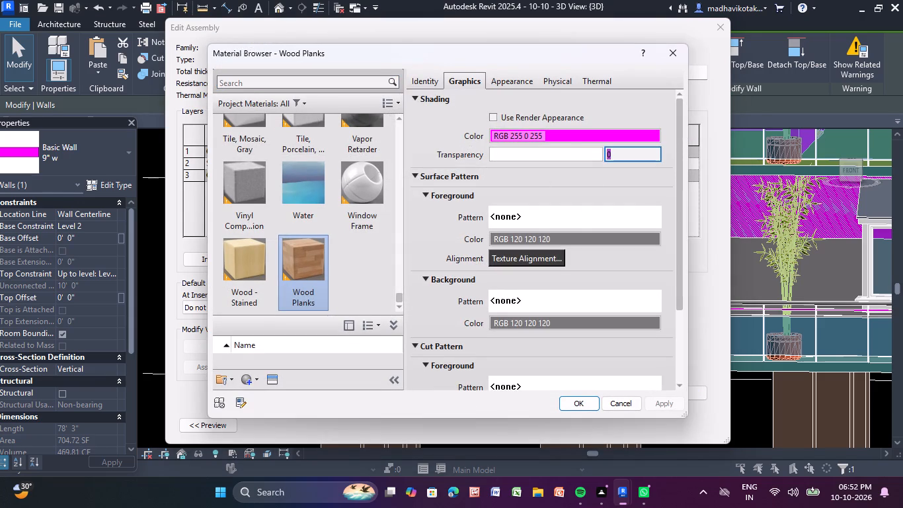
click(514, 81)
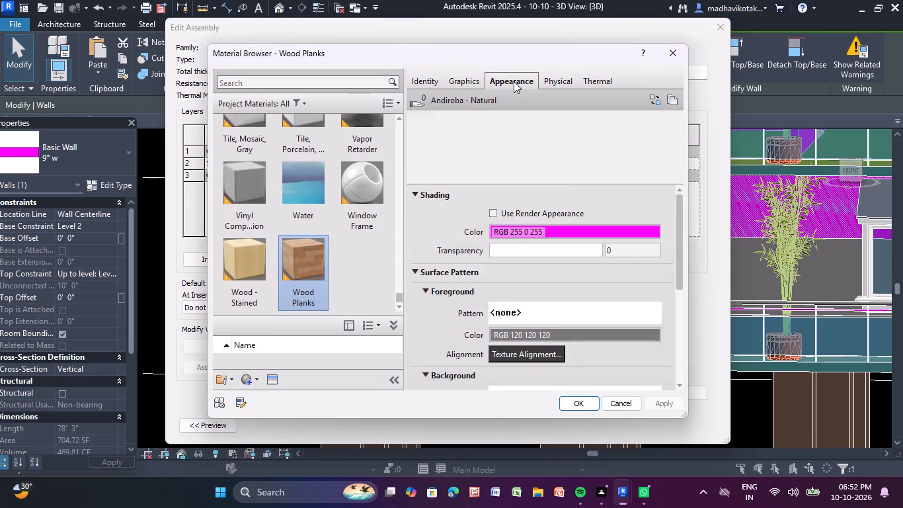
click(677, 232)
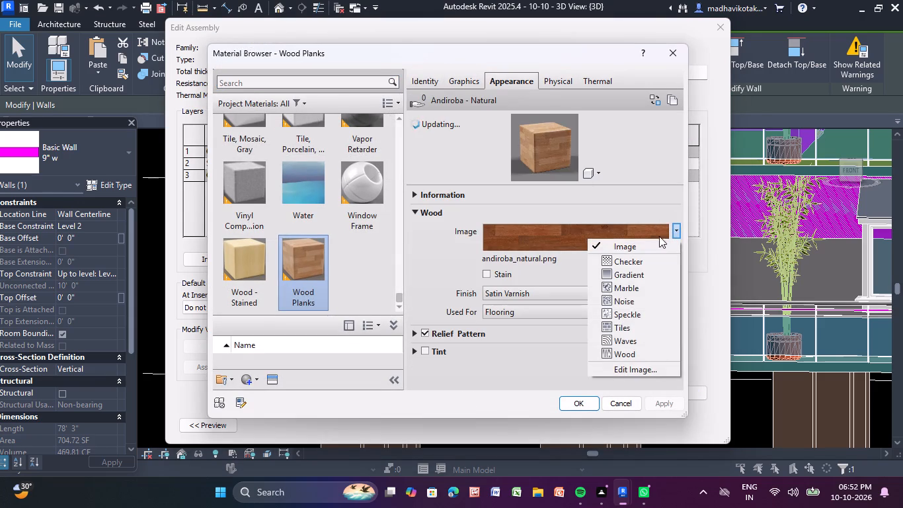
click(453, 251)
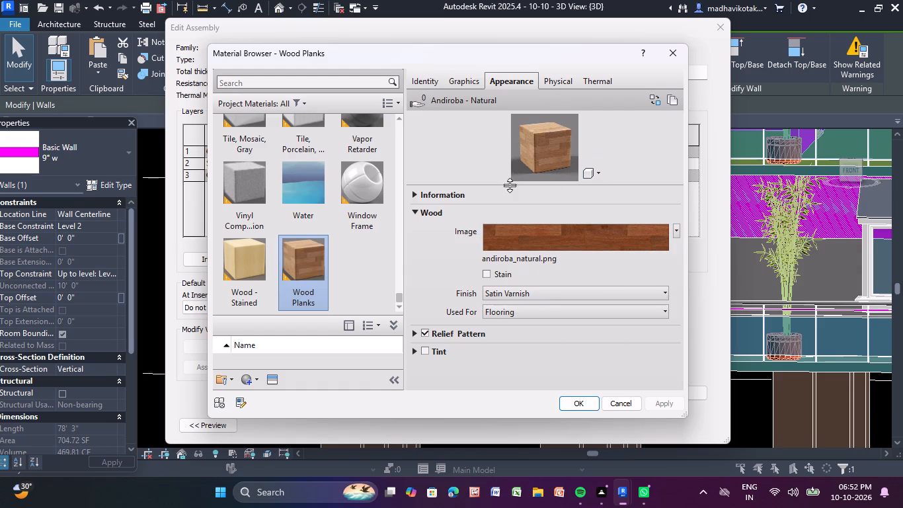
click(243, 259)
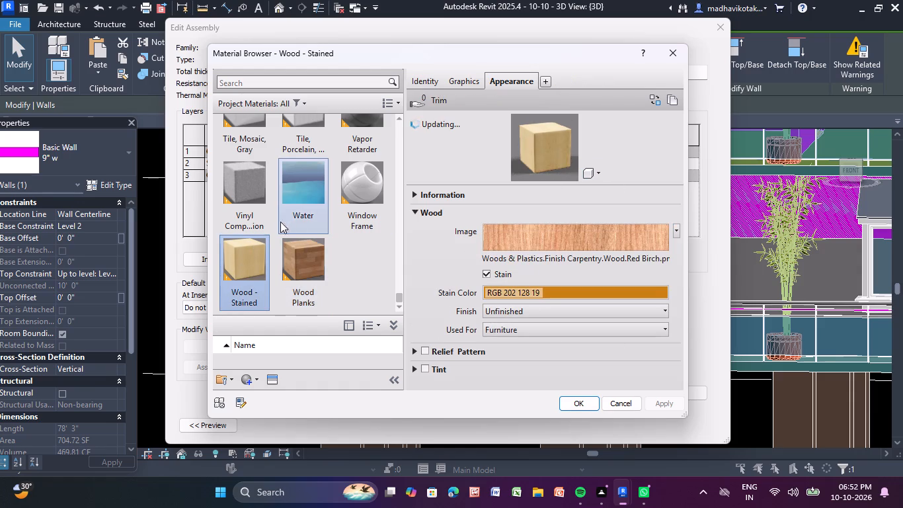
scroll(317, 235, up, 2)
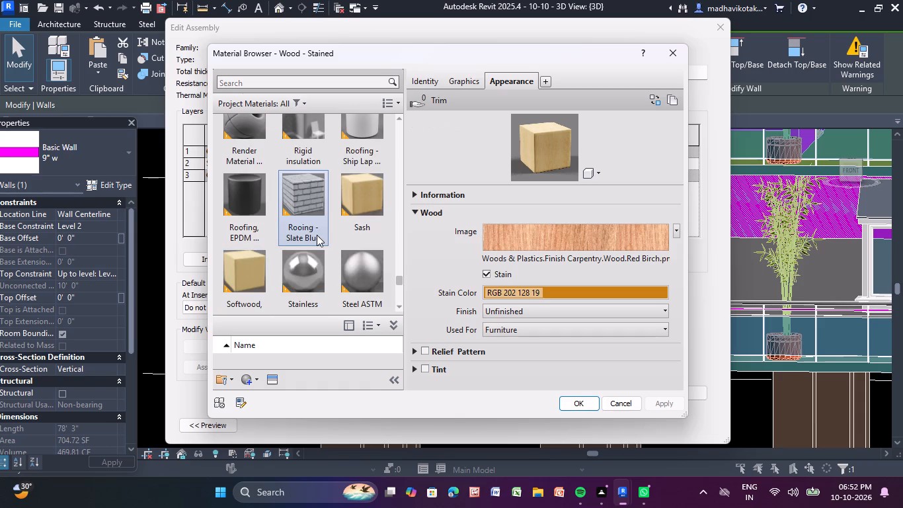
scroll(317, 235, up, 6)
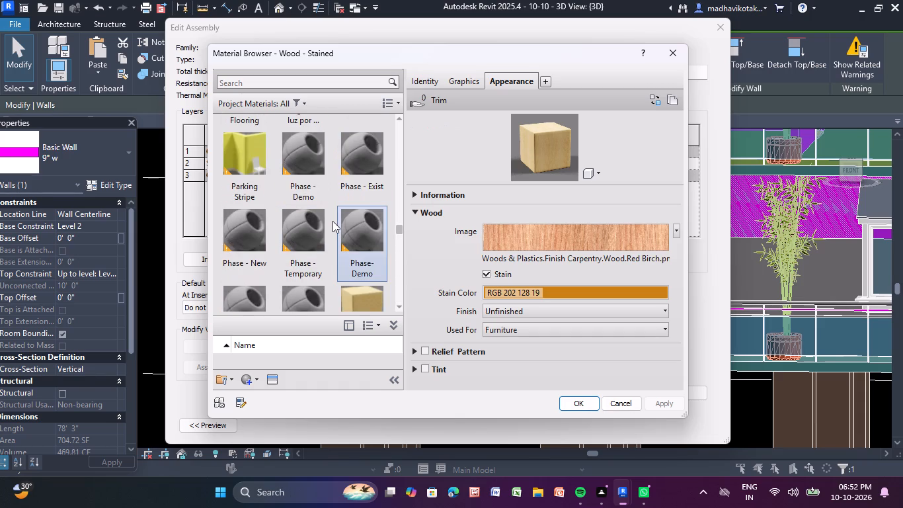
scroll(333, 221, down, 8)
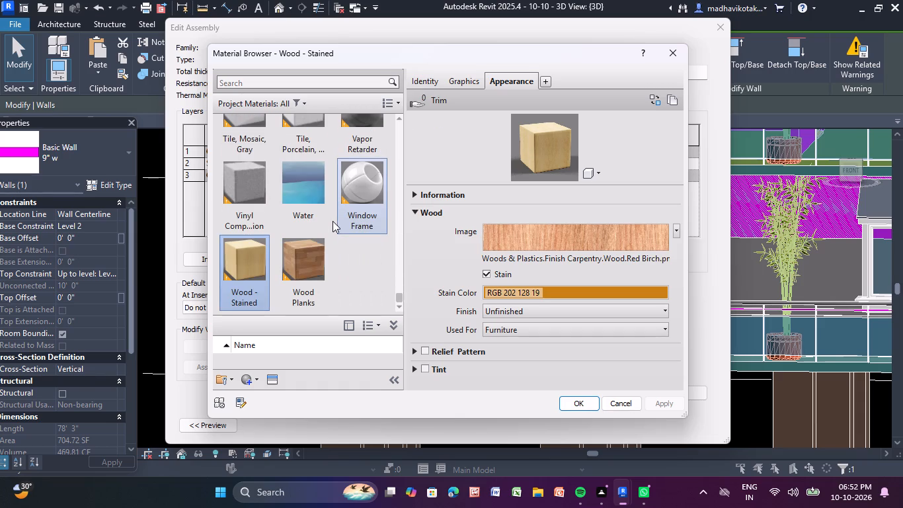
click(245, 259)
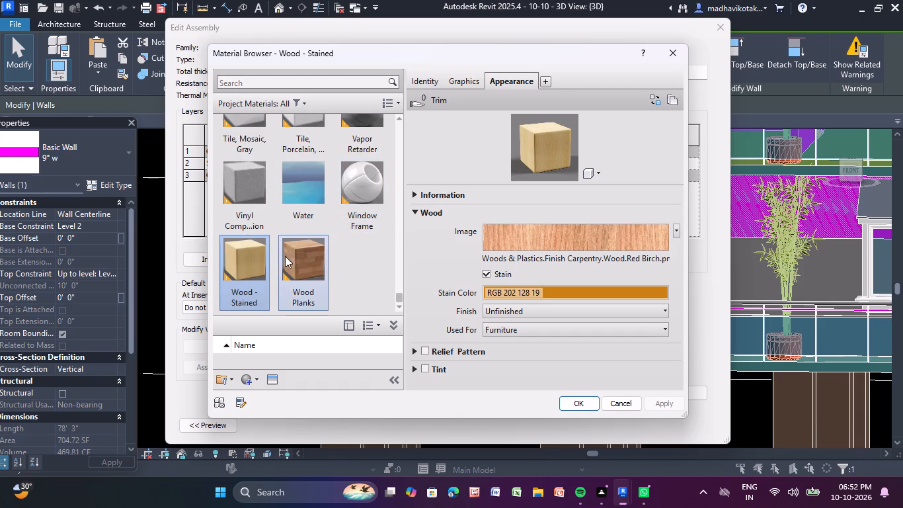
click(294, 257)
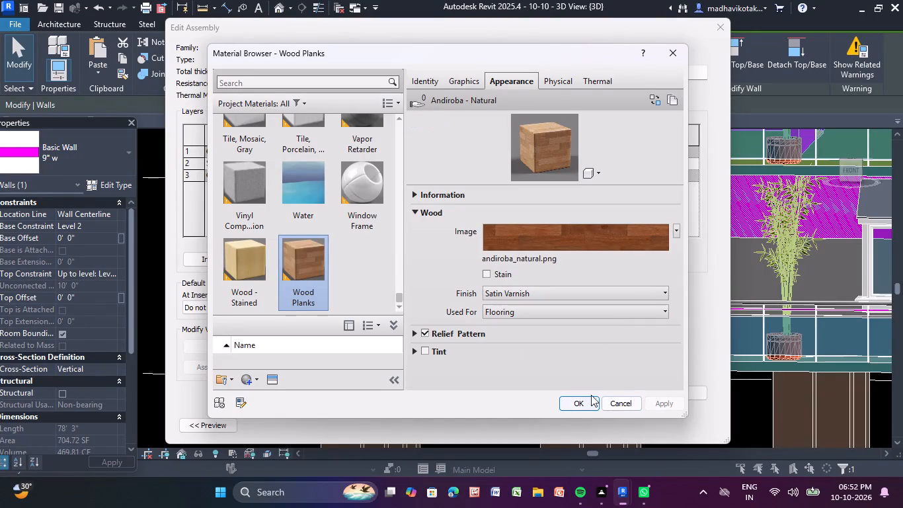
Look through the project materials for a replacement for the wall's Wood Planks material.
scroll(294, 308, up, 6)
scroll(323, 245, up, 9)
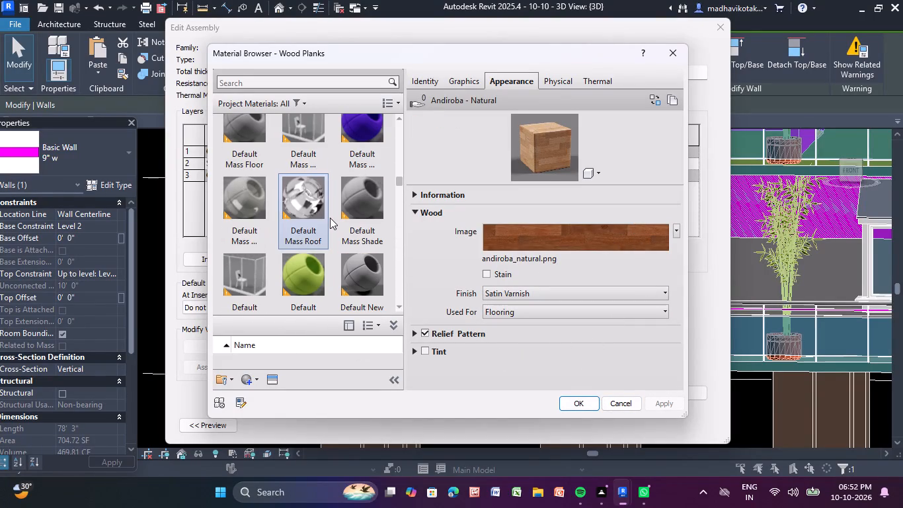
scroll(330, 218, up, 3)
scroll(330, 218, down, 3)
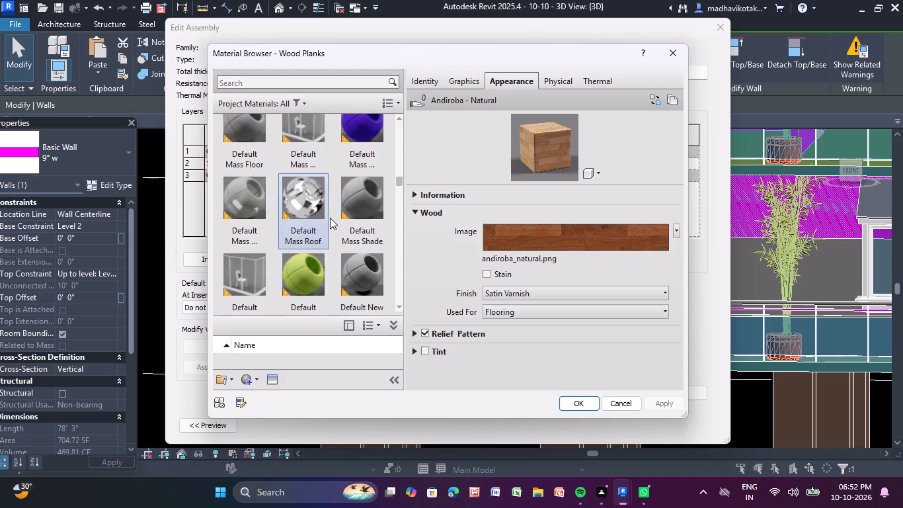
scroll(330, 218, down, 7)
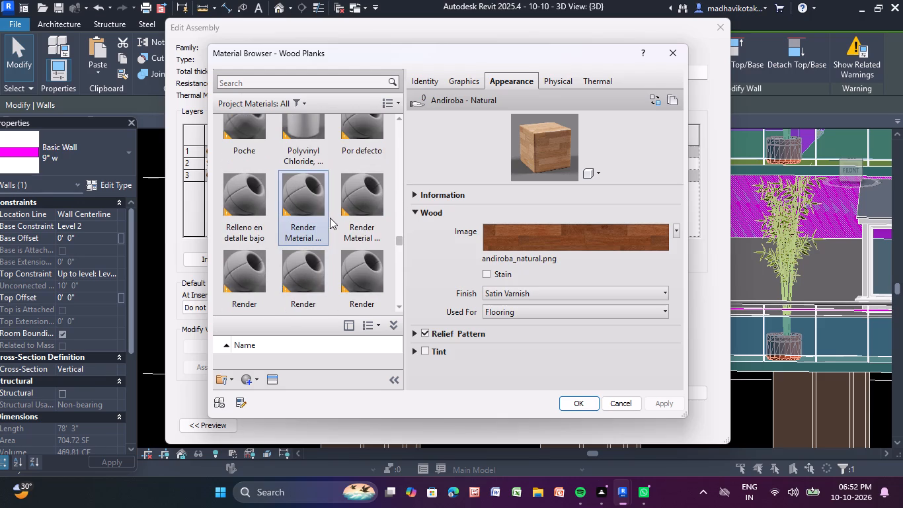
scroll(330, 218, down, 7)
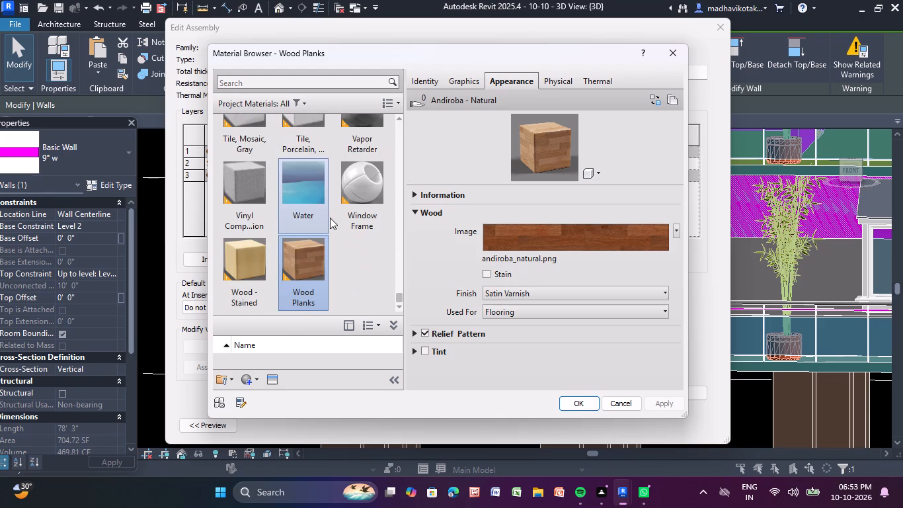
scroll(330, 218, down, 4)
scroll(330, 218, up, 6)
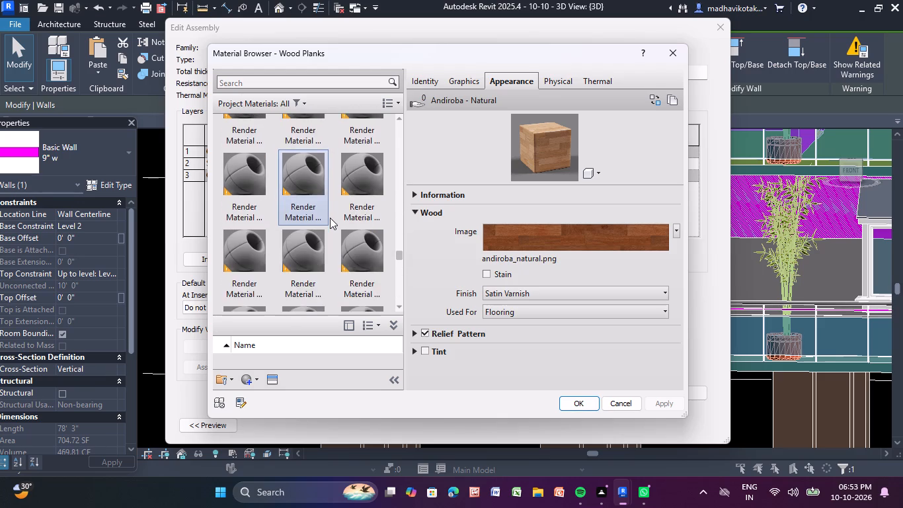
scroll(330, 218, up, 10)
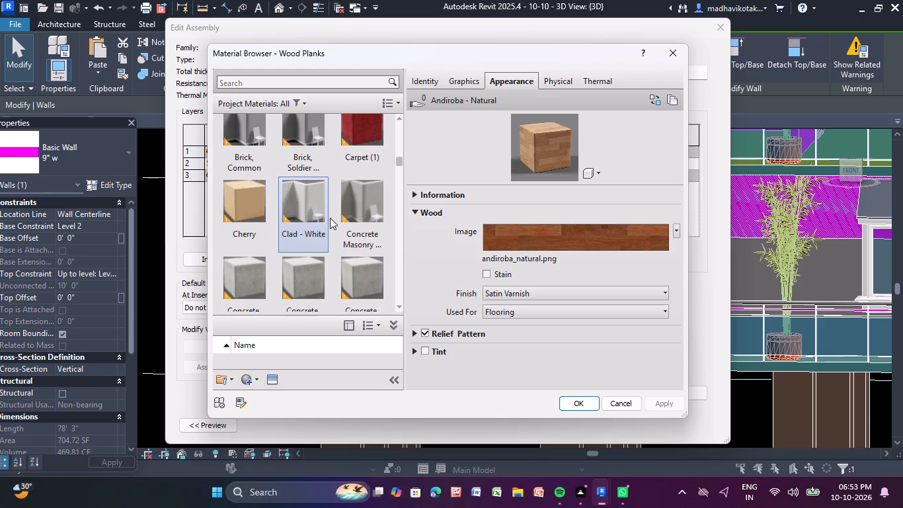
scroll(330, 218, up, 8)
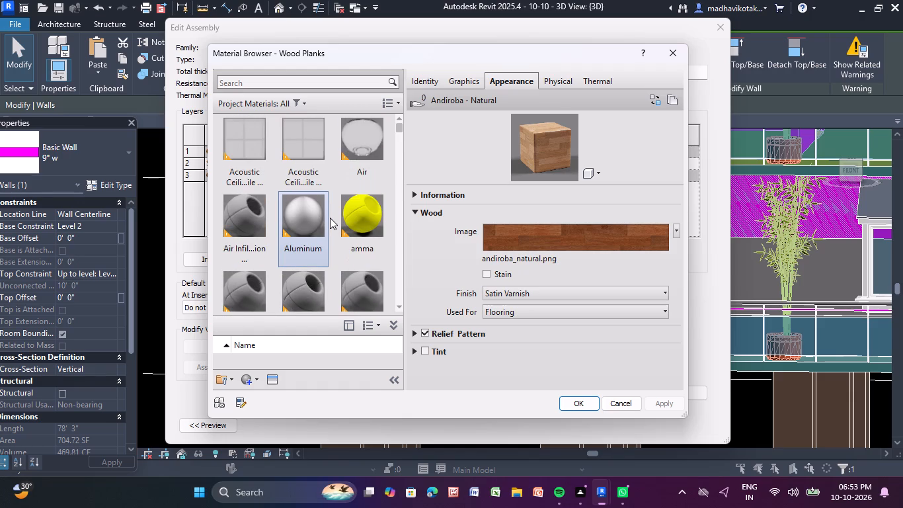
scroll(330, 218, up, 1)
Try the amma material, and assign Default Light Source to the 9" w wall type's structure layer.
click(378, 216)
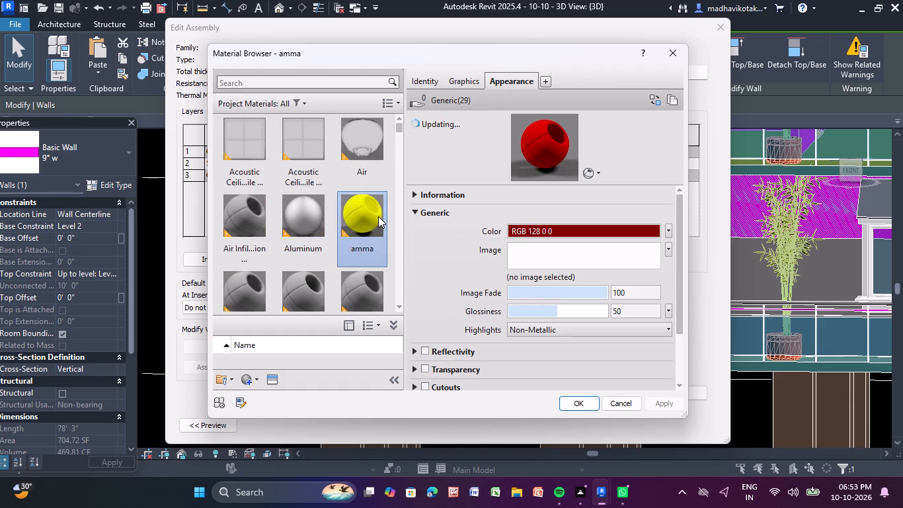
scroll(301, 246, down, 5)
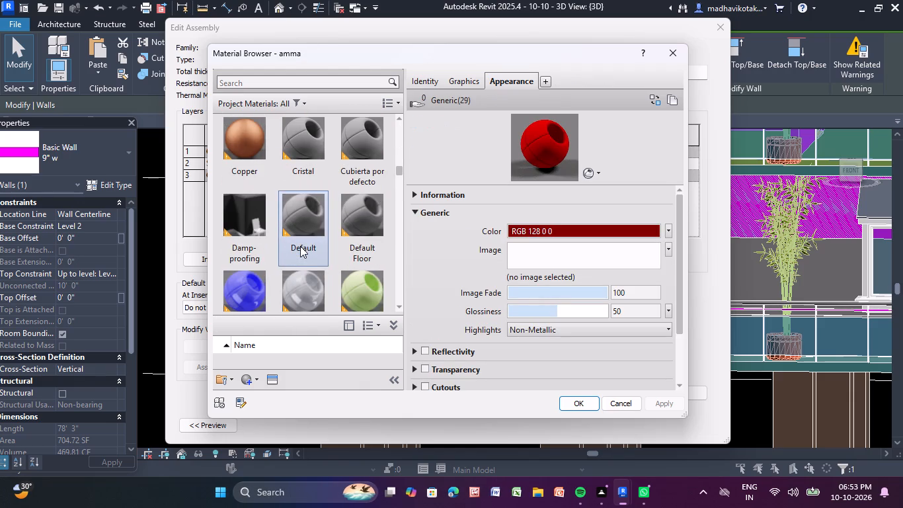
click(313, 262)
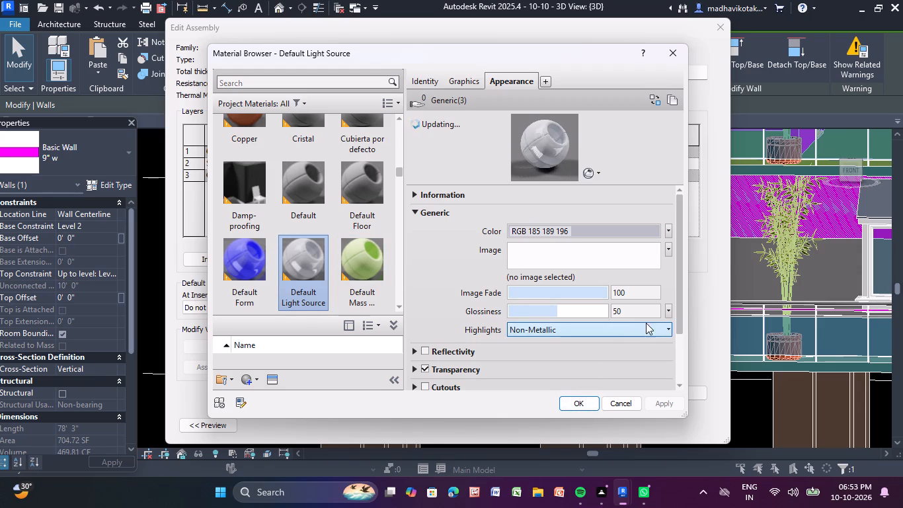
click(574, 398)
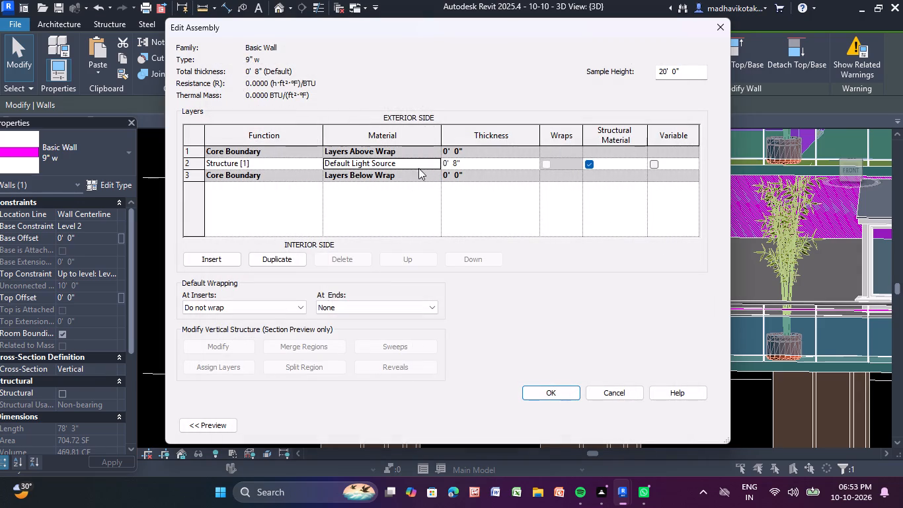
Reopen the structure layer's material and look through the project materials for alternatives, keeping Default Light Source.
click(426, 161)
click(434, 163)
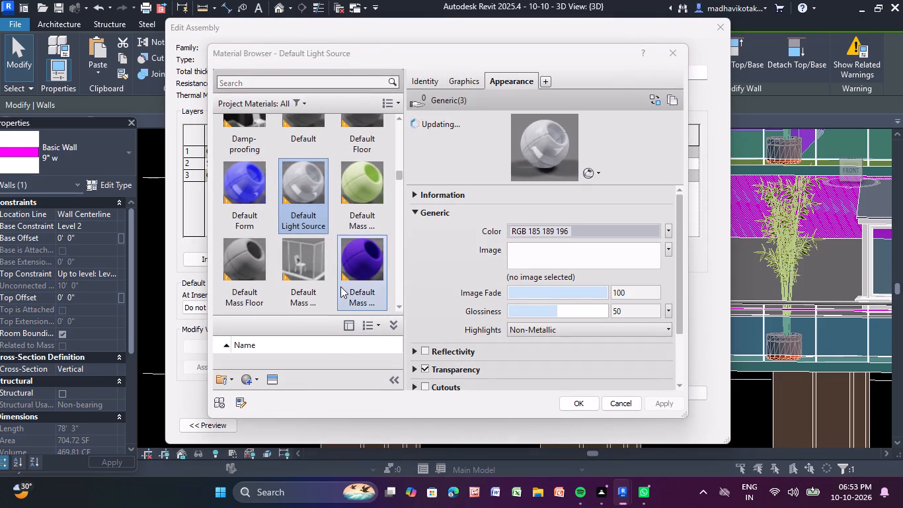
scroll(338, 284, down, 3)
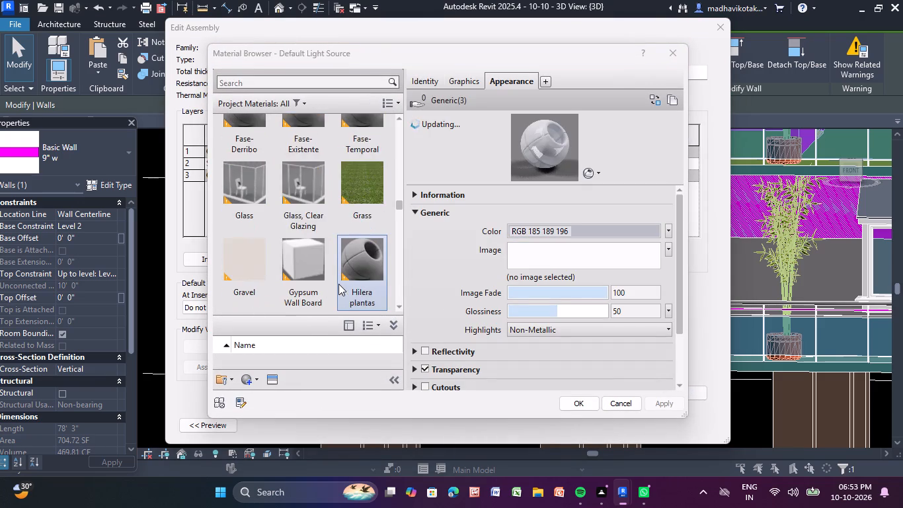
scroll(338, 284, up, 3)
click(594, 403)
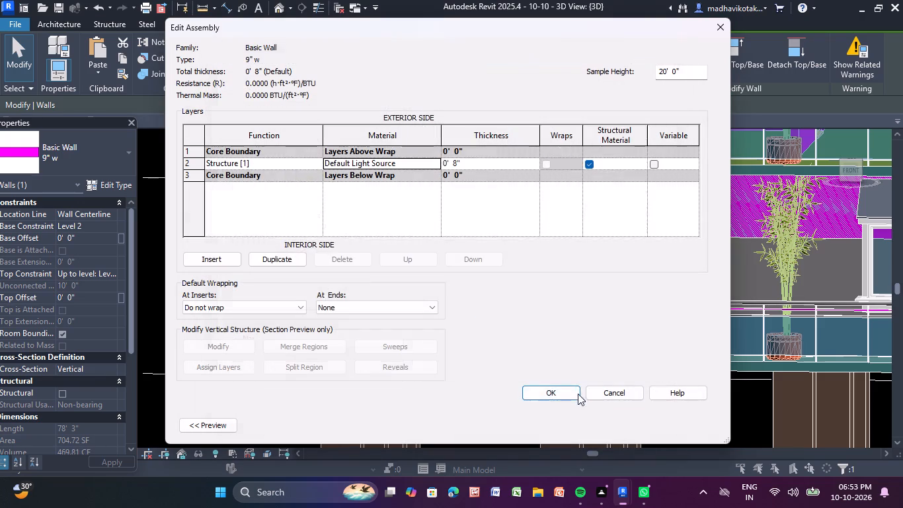
Reopen the Default Light Source material of the 9" w wall's structure layer and duplicate its appearance asset.
click(440, 163)
click(435, 166)
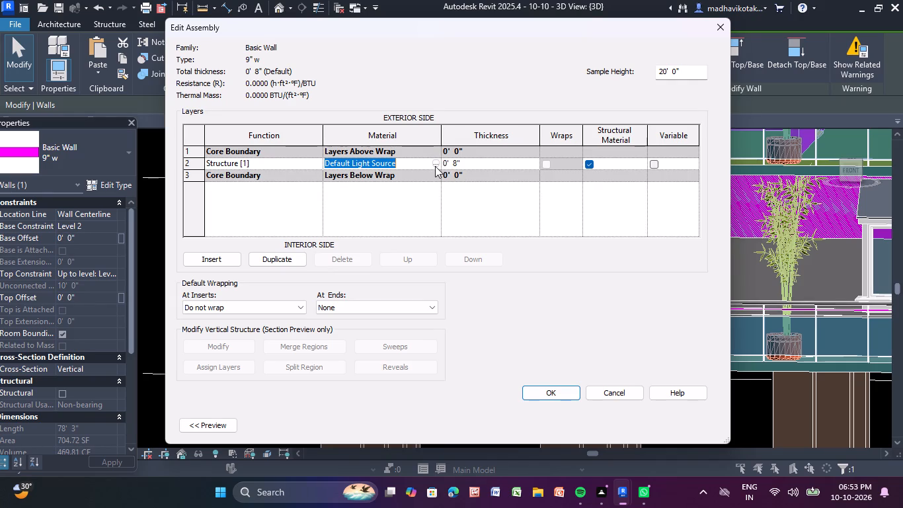
click(658, 100)
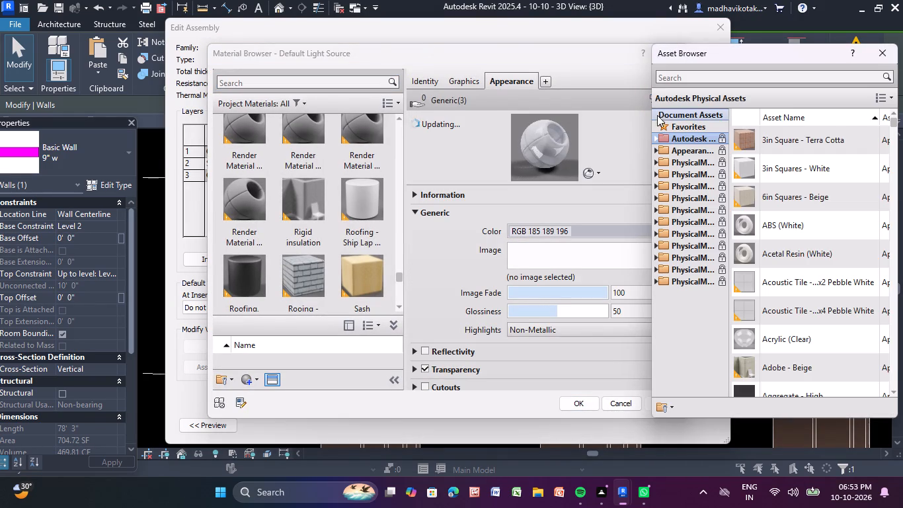
click(878, 56)
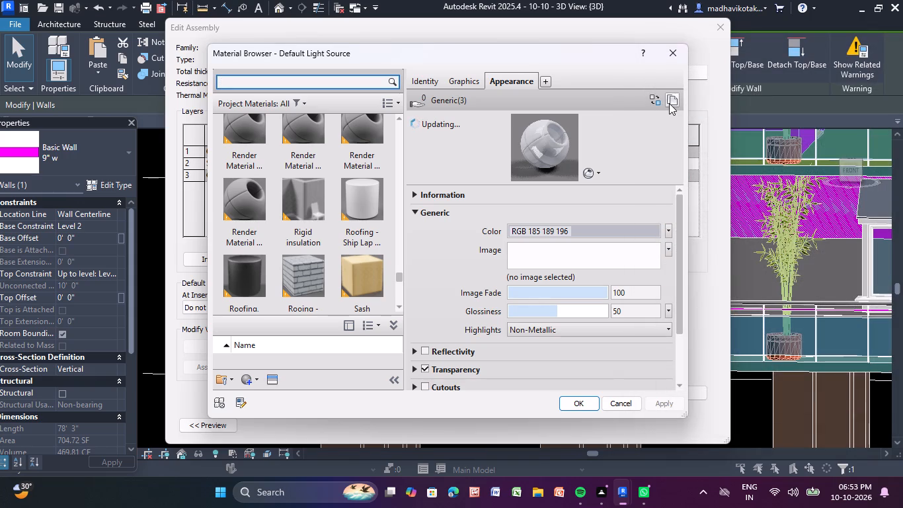
click(669, 103)
click(537, 81)
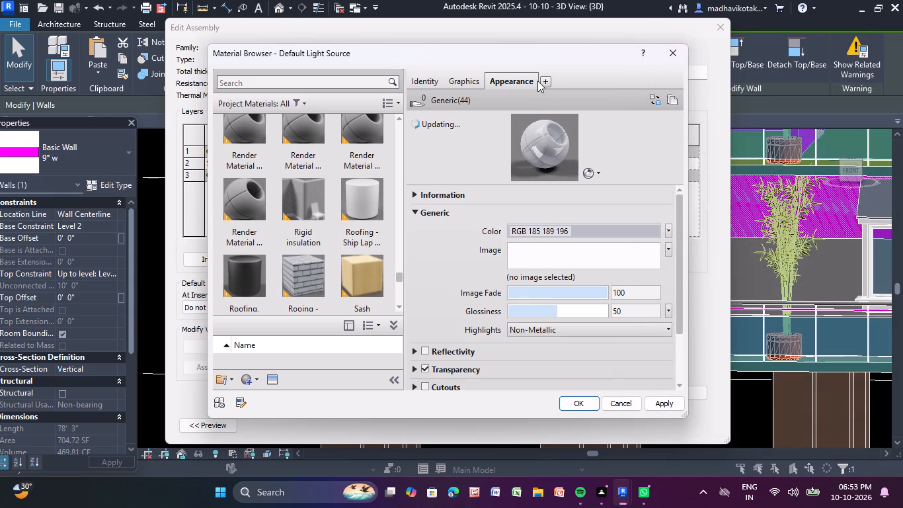
click(544, 81)
click(616, 138)
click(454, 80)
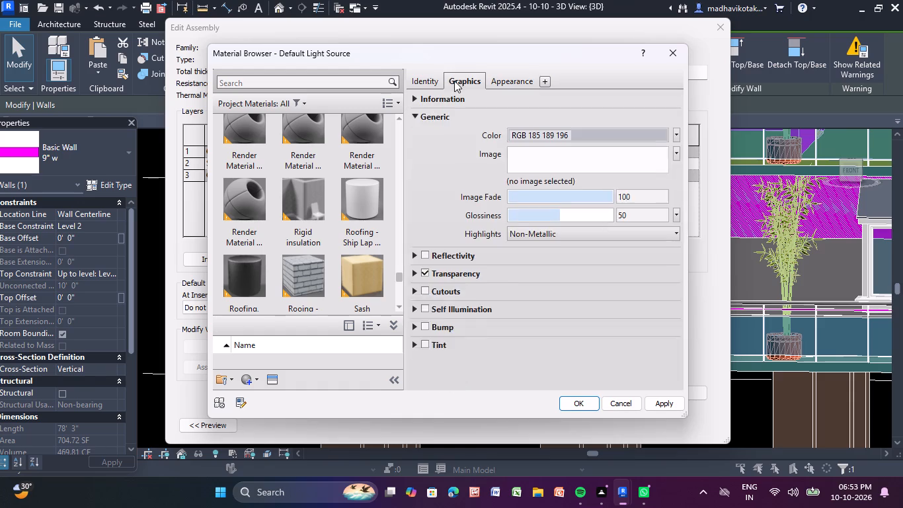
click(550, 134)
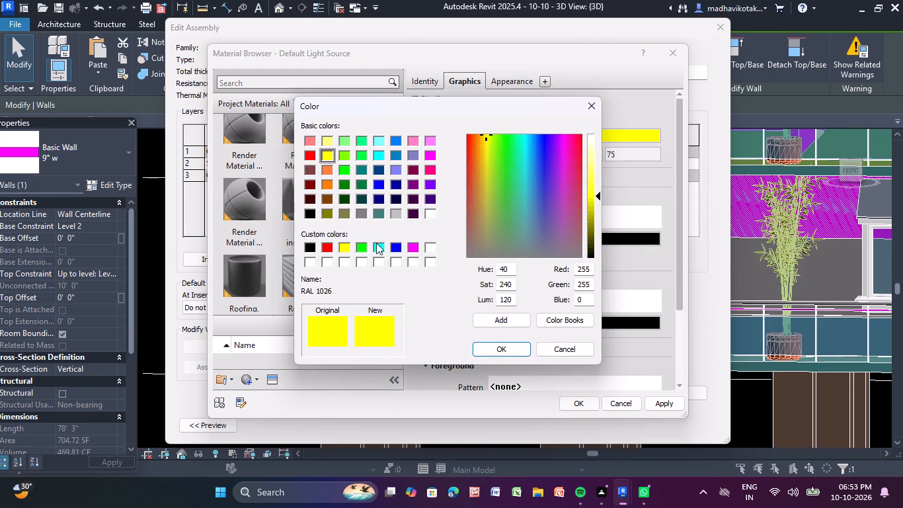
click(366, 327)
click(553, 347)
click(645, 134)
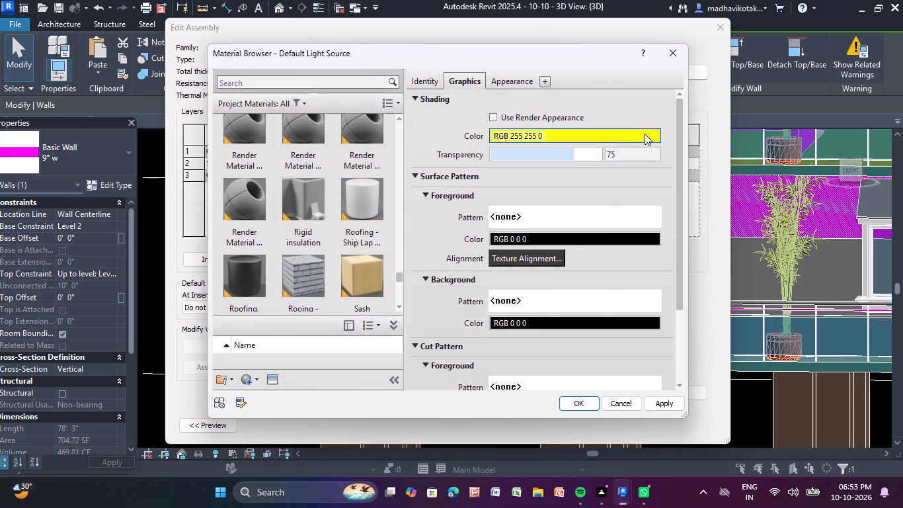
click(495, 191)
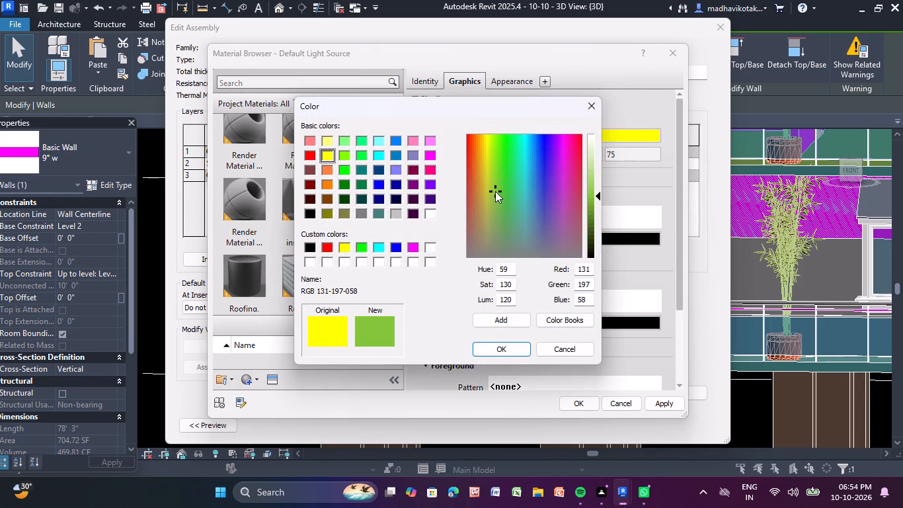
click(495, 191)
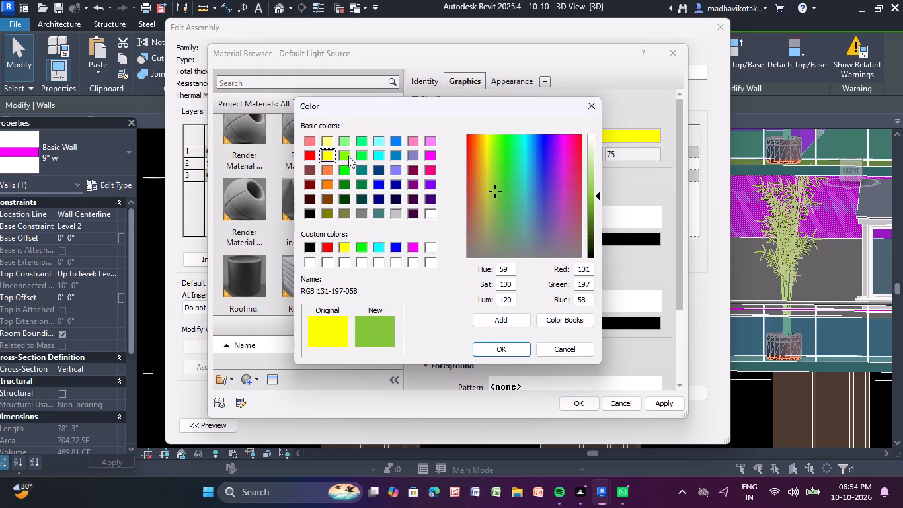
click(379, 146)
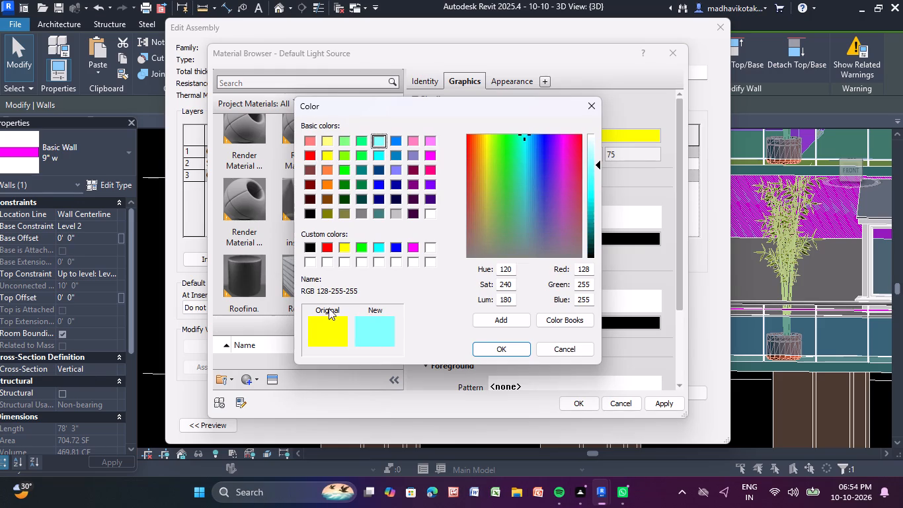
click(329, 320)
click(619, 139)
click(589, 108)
Set Default Light Source's shading to use its render appearance, and apply the change to the 9" w wall type.
scroll(559, 144, up, 3)
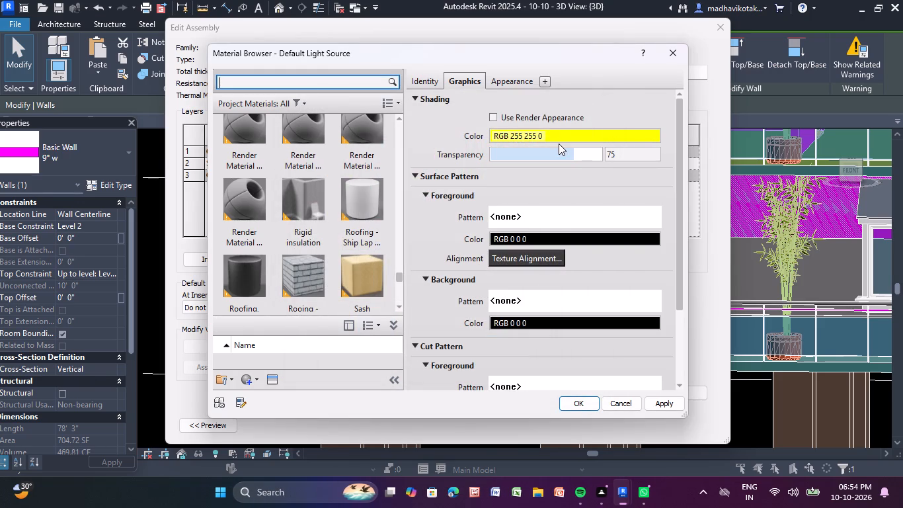
click(492, 116)
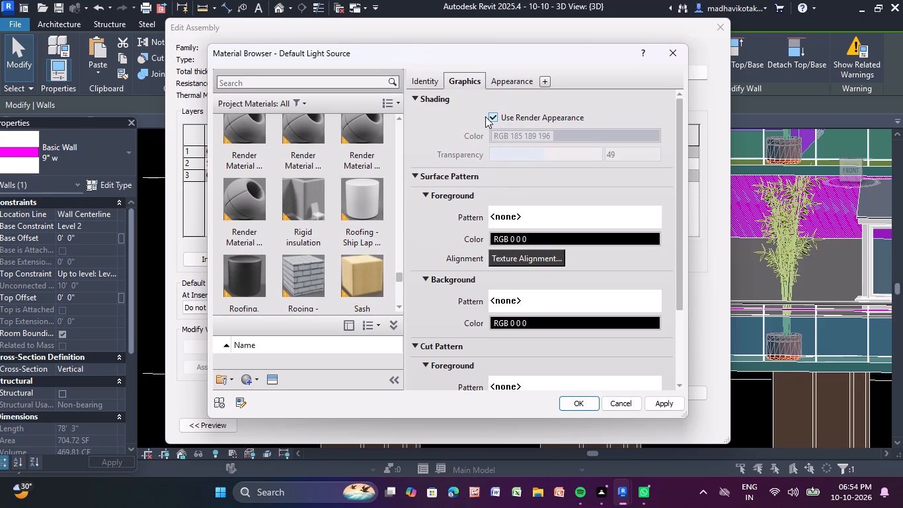
click(517, 82)
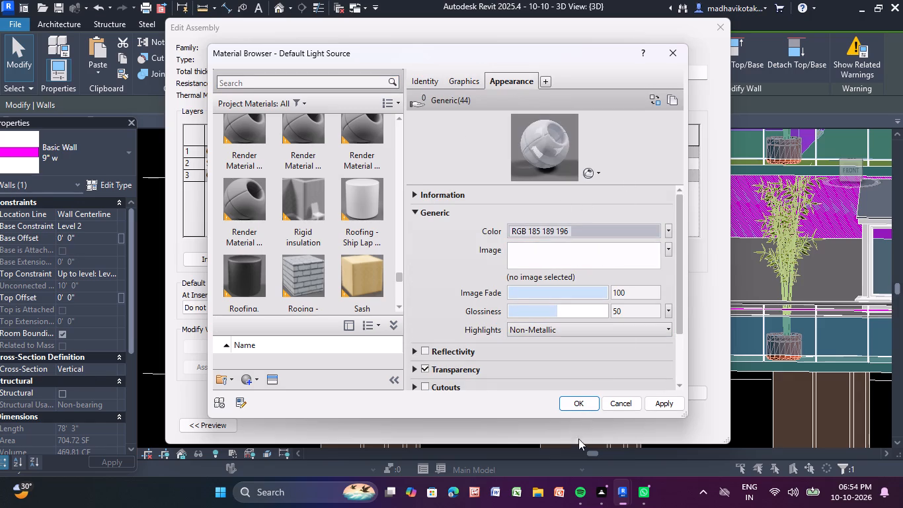
click(543, 85)
click(440, 143)
click(658, 98)
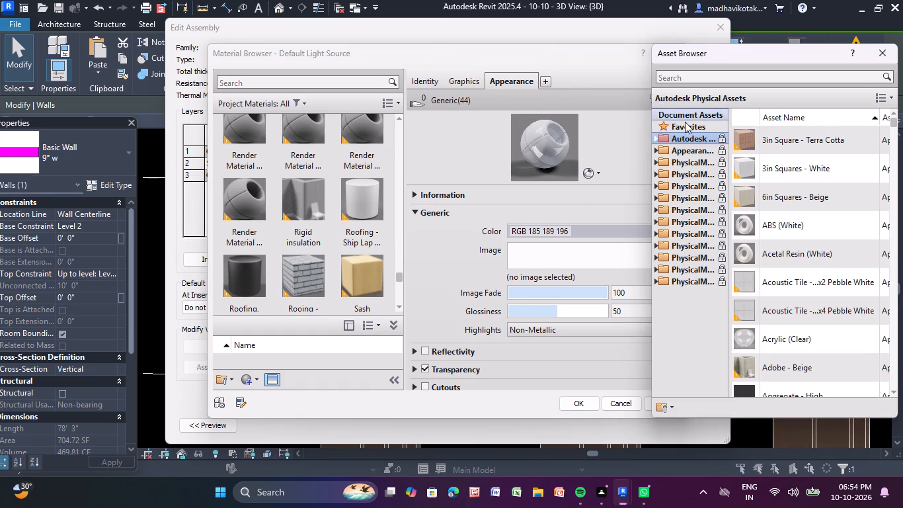
click(592, 132)
click(888, 58)
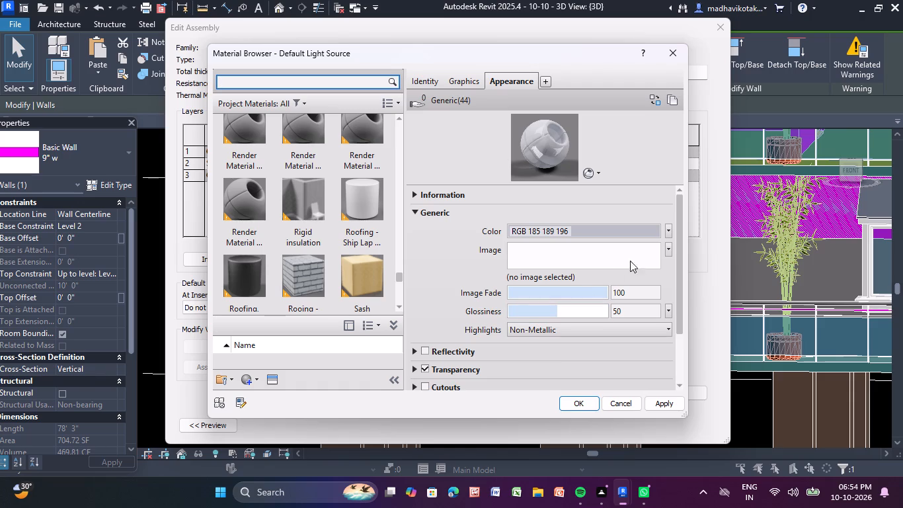
click(672, 401)
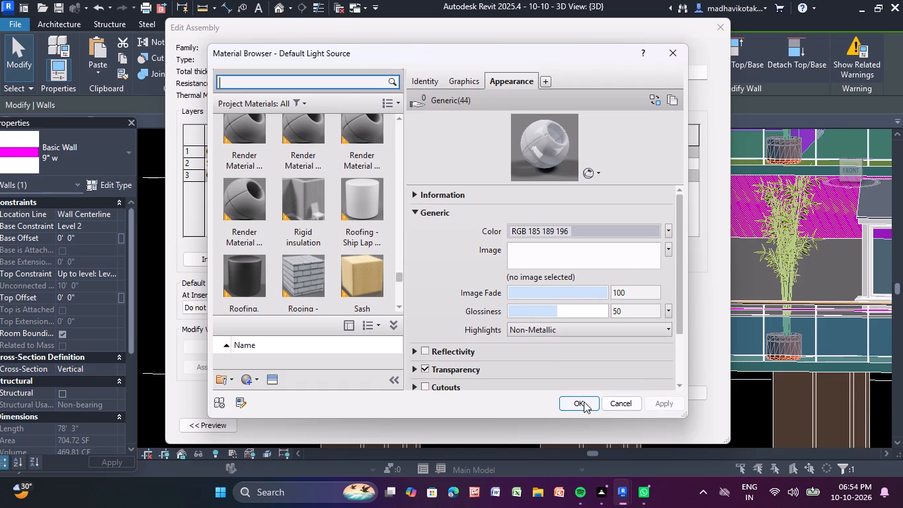
click(584, 402)
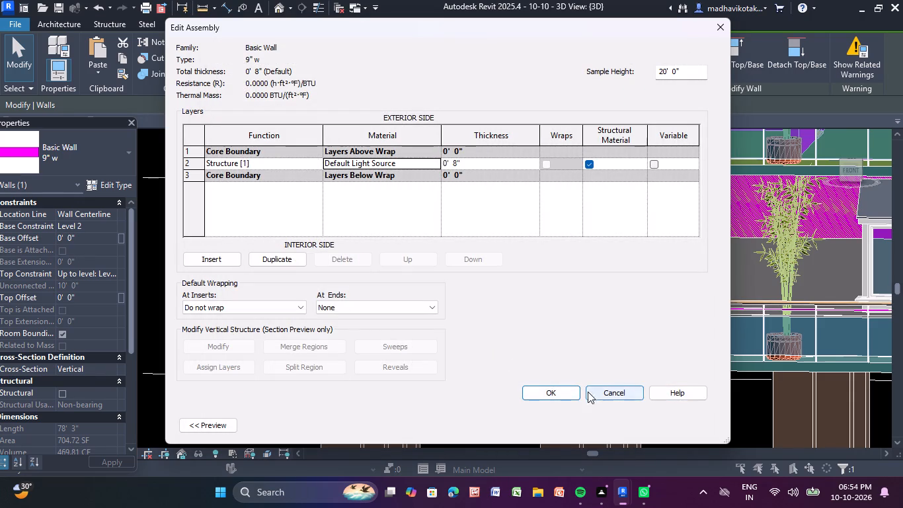
click(561, 392)
click(689, 423)
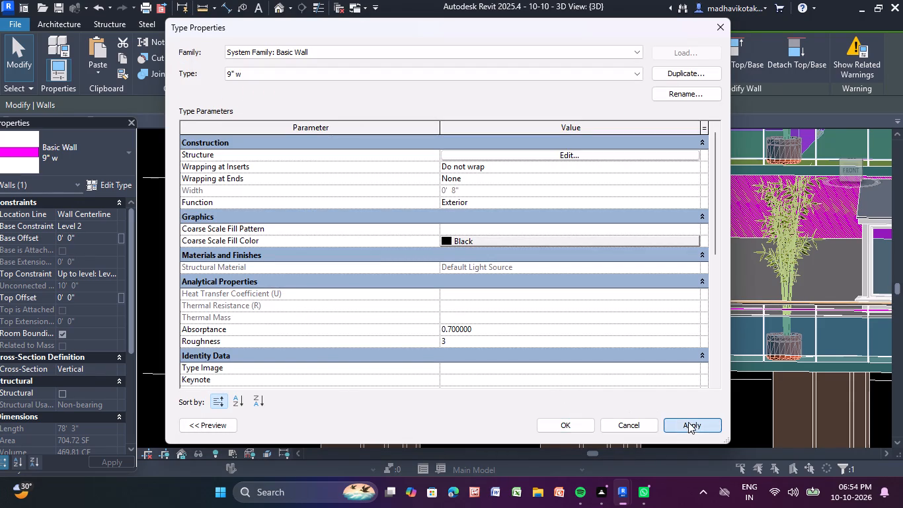
click(584, 422)
Switch the 3D view's visual style to one that displays the materials' rendered textures.
scroll(454, 354, down, 2)
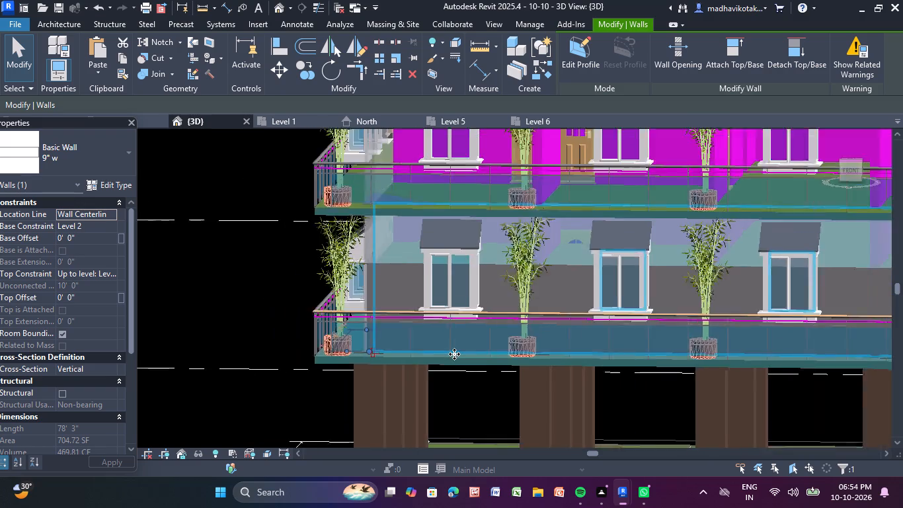
scroll(454, 354, down, 8)
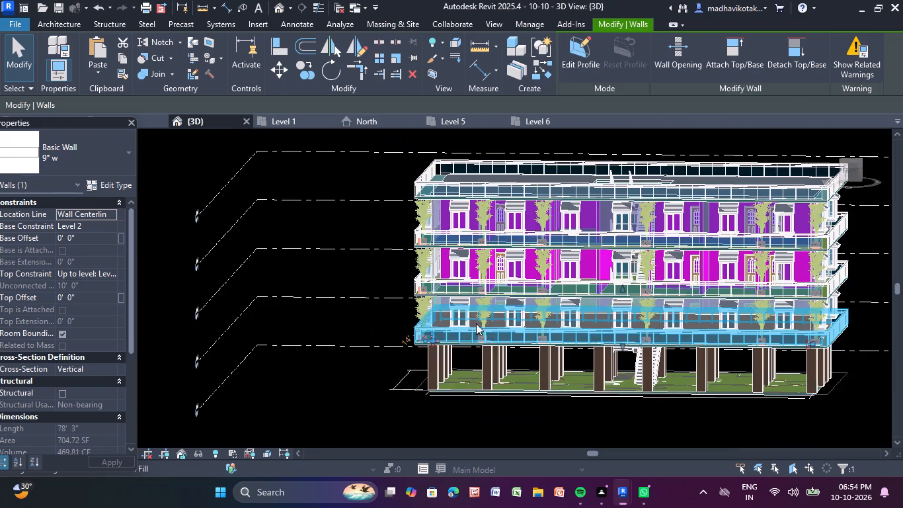
scroll(473, 300, down, 3)
scroll(591, 380, up, 2)
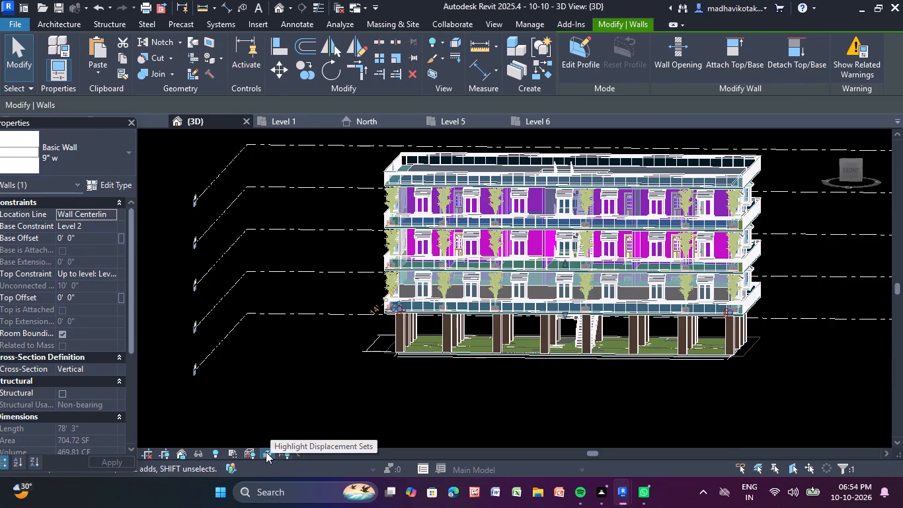
click(130, 122)
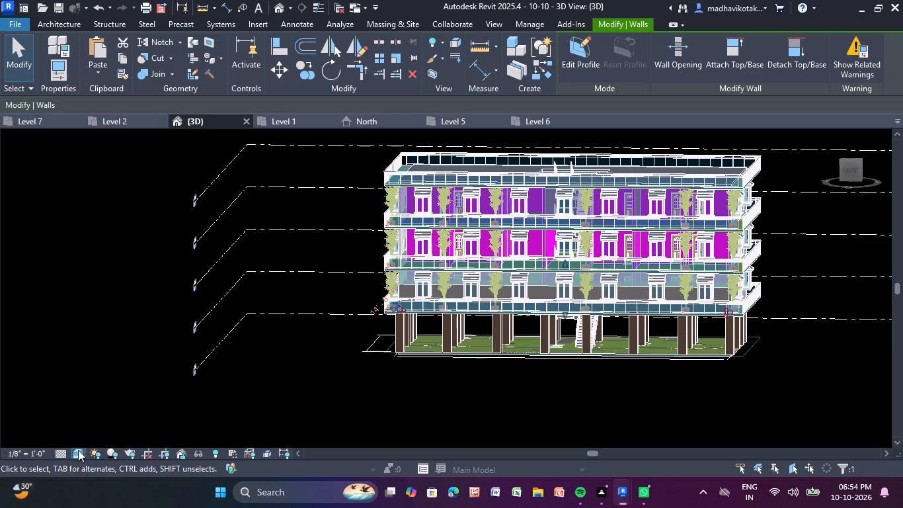
click(77, 452)
click(96, 438)
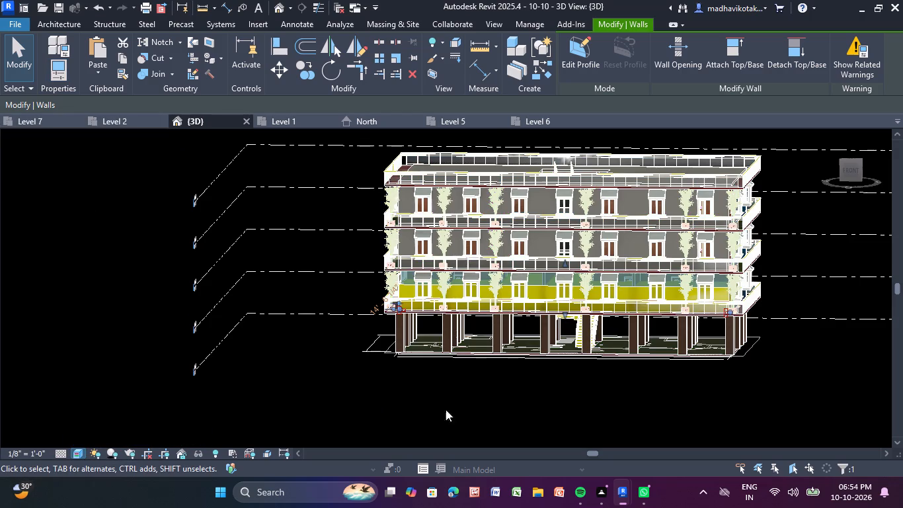
Examine the front facade of the lowest walled storey, selecting the in-place generic model that covers the wall.
scroll(748, 300, up, 9)
scroll(633, 317, up, 4)
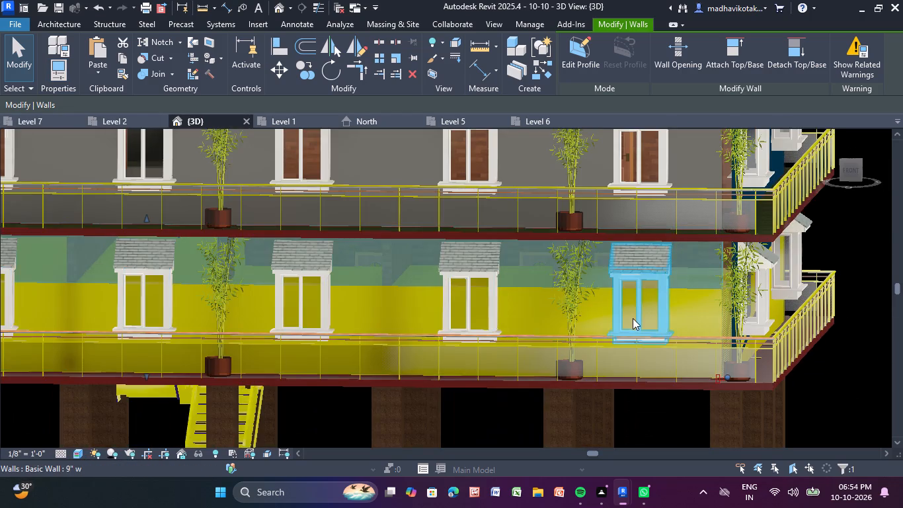
scroll(468, 356, up, 3)
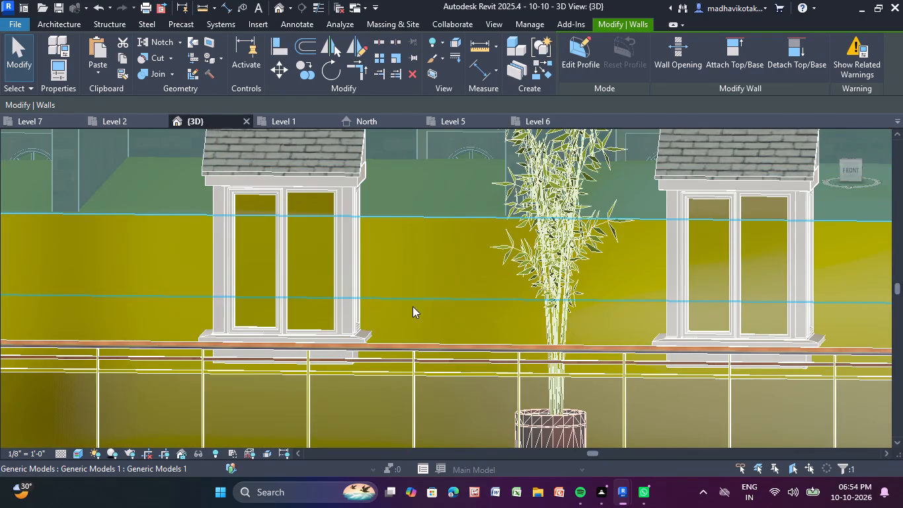
click(440, 303)
scroll(503, 307, down, 8)
scroll(619, 329, down, 2)
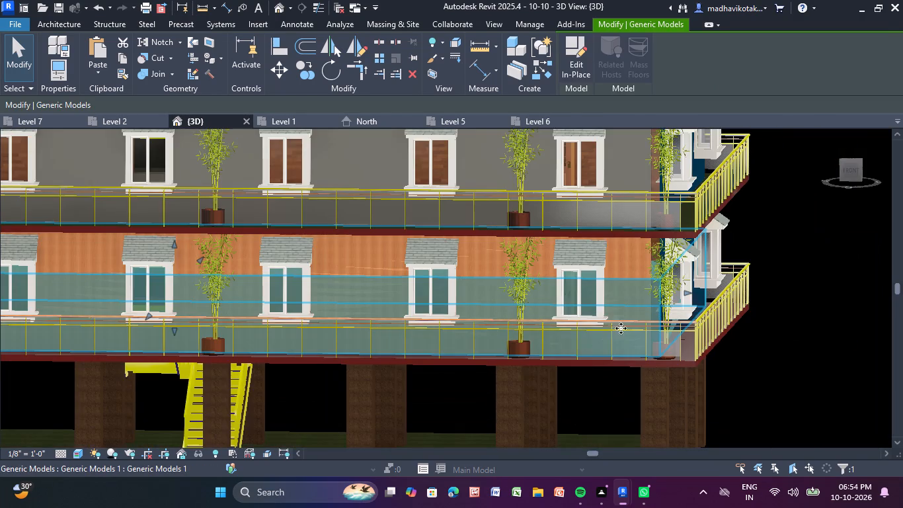
scroll(621, 328, down, 1)
scroll(704, 337, down, 2)
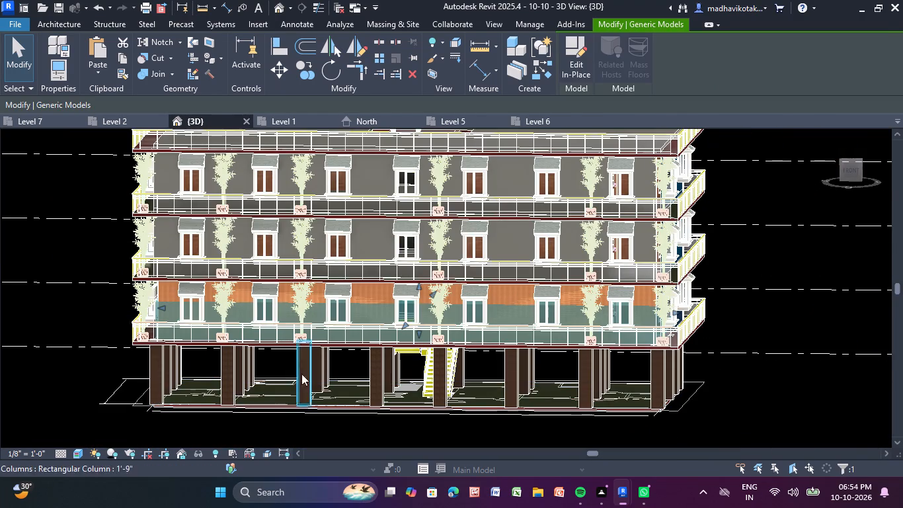
scroll(642, 319, down, 2)
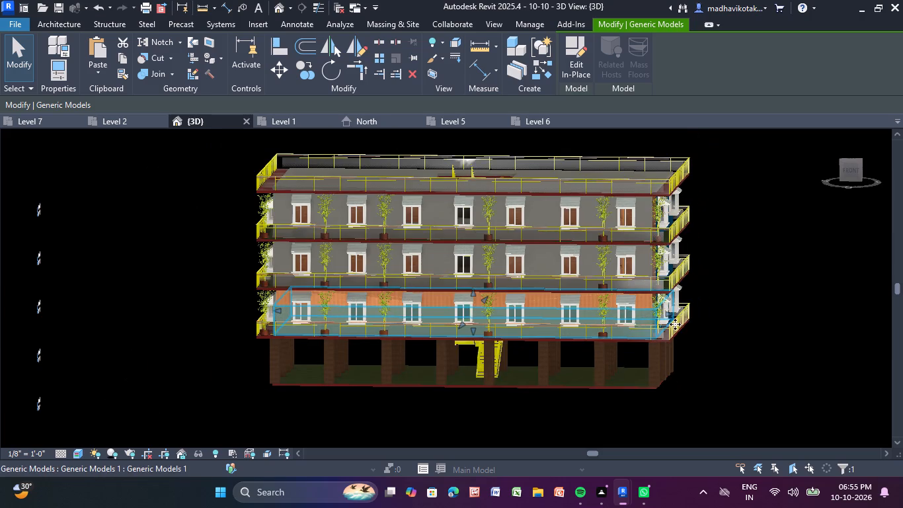
scroll(645, 333, up, 2)
scroll(530, 316, up, 8)
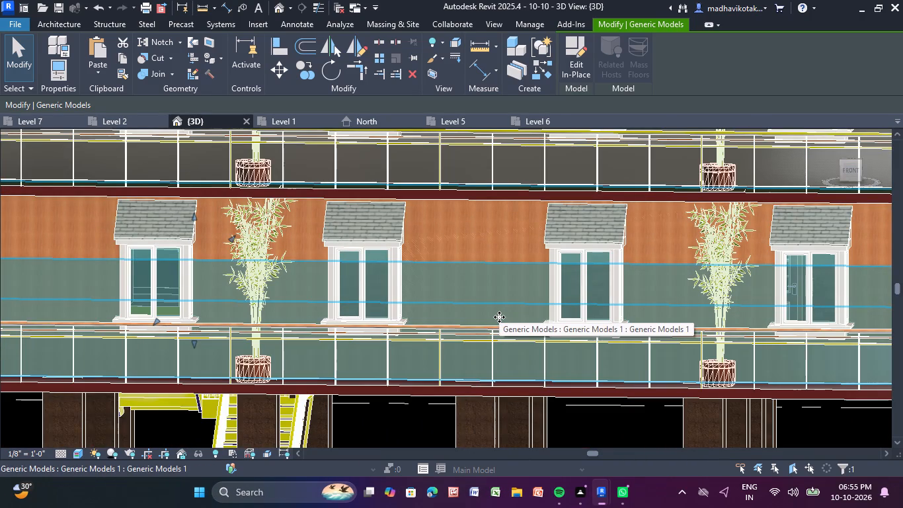
click(499, 306)
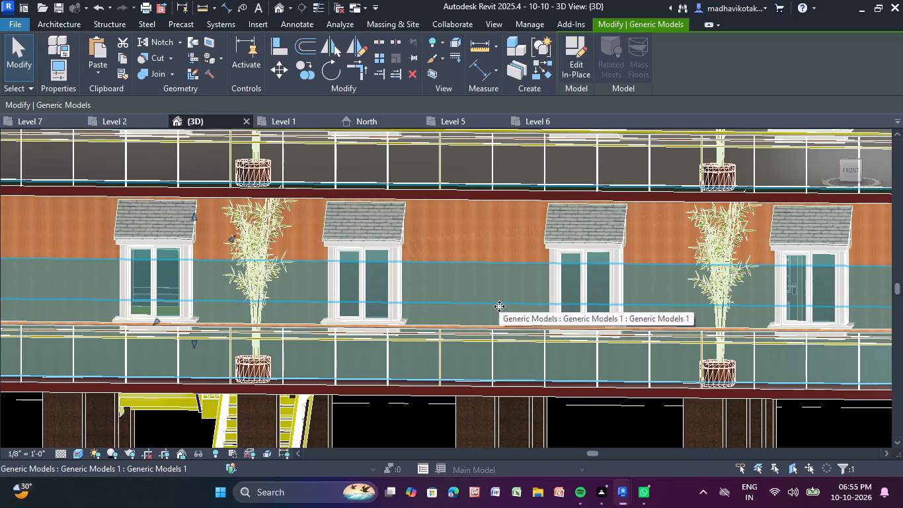
scroll(499, 306, down, 6)
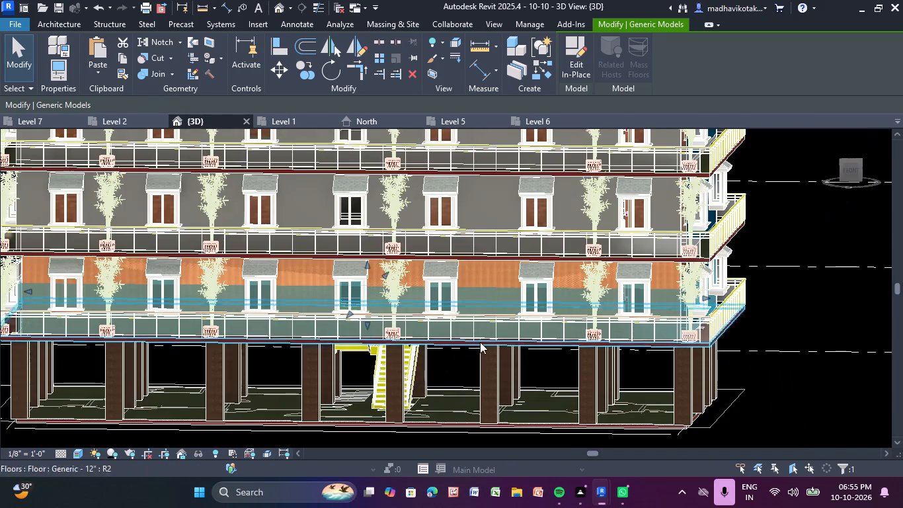
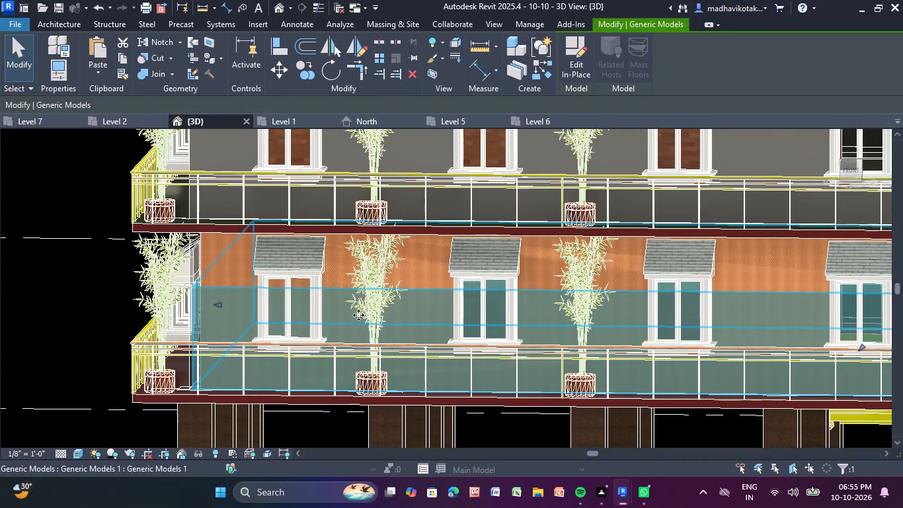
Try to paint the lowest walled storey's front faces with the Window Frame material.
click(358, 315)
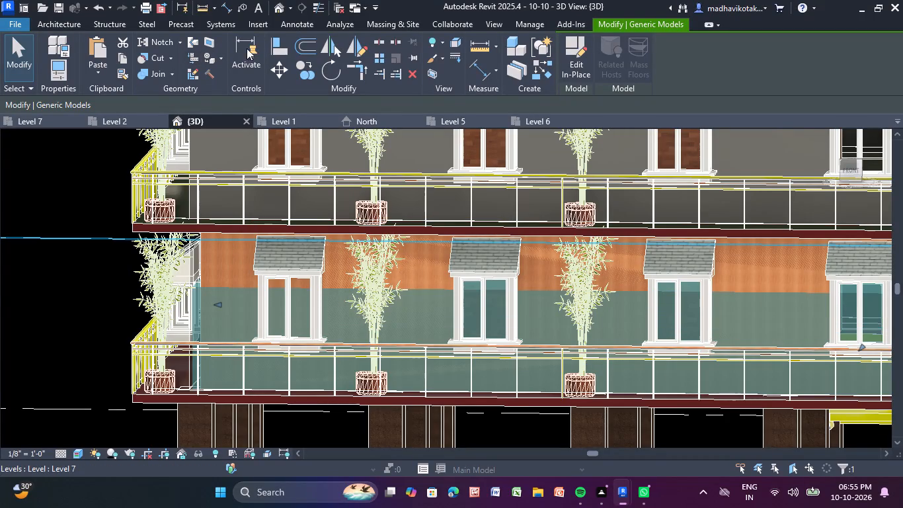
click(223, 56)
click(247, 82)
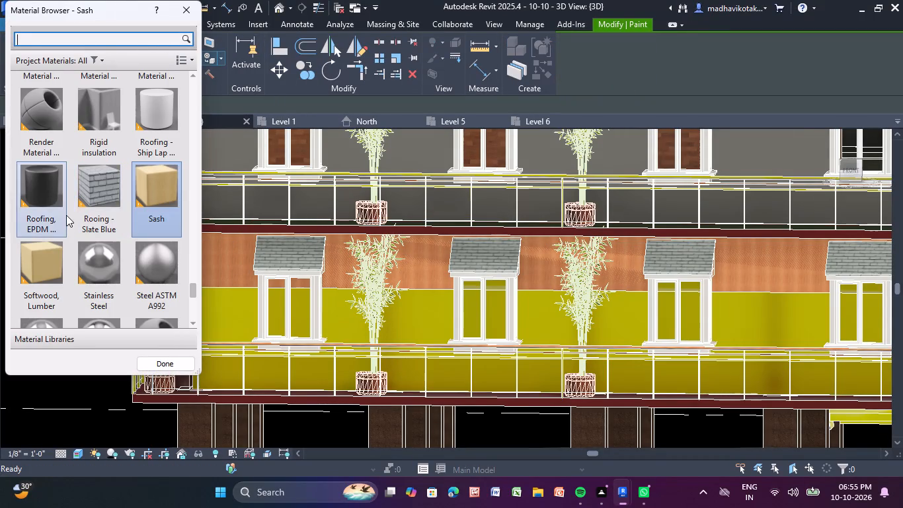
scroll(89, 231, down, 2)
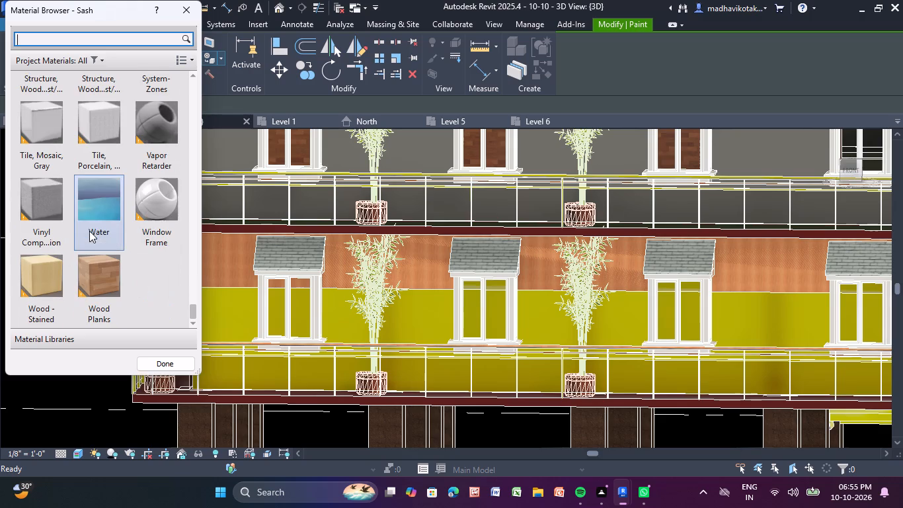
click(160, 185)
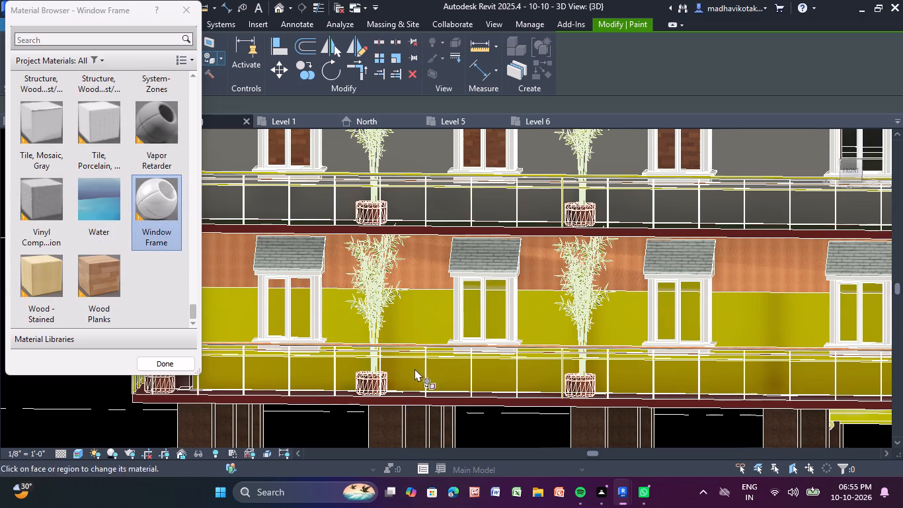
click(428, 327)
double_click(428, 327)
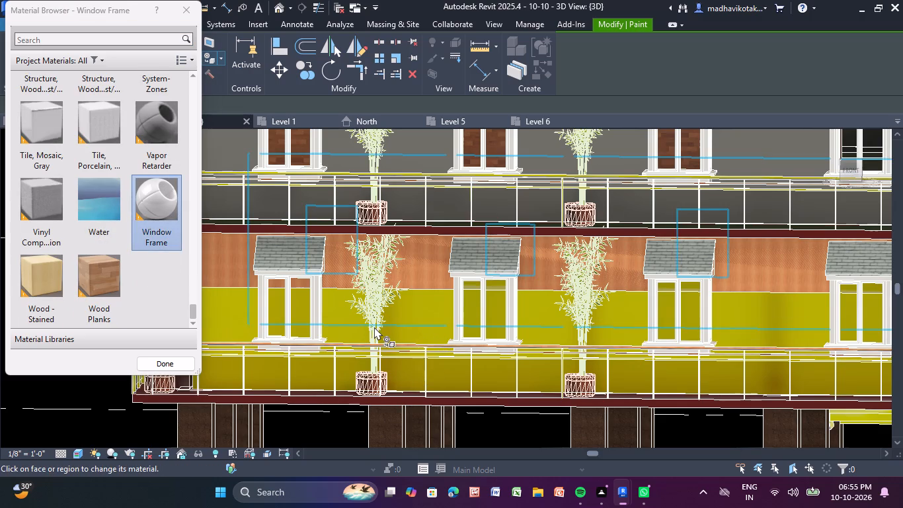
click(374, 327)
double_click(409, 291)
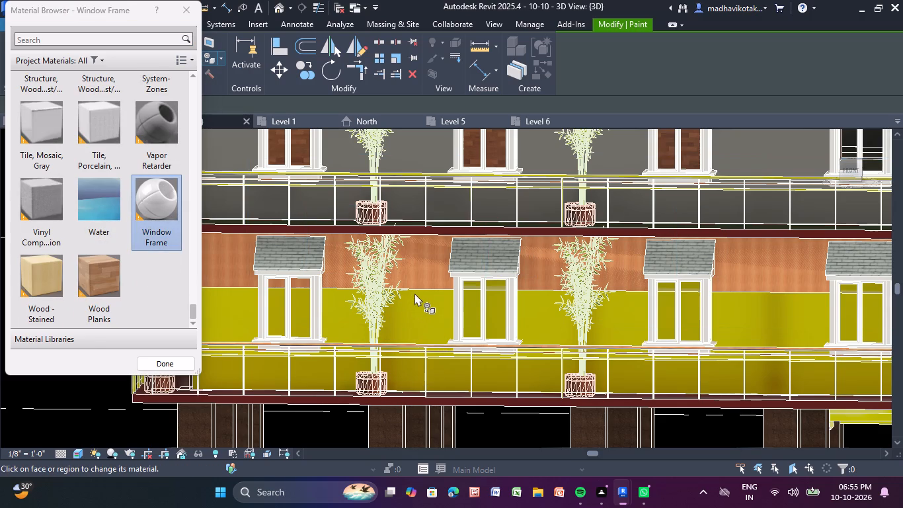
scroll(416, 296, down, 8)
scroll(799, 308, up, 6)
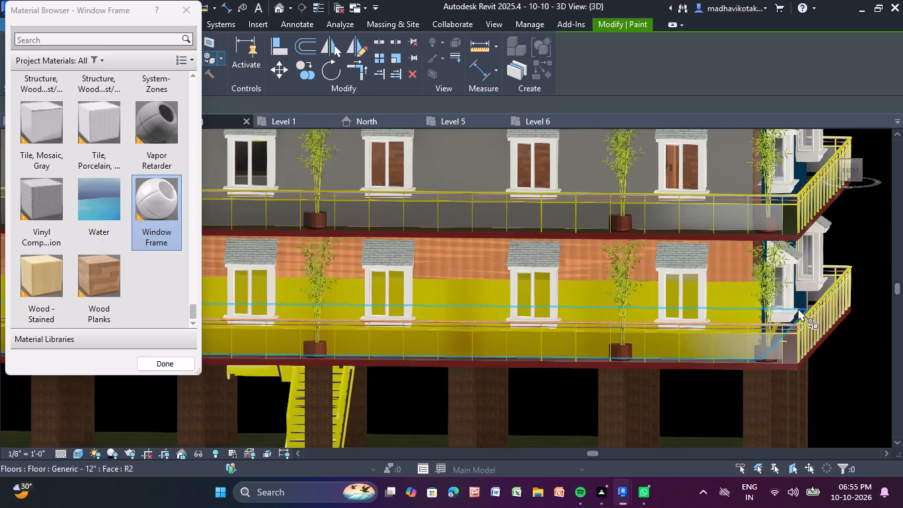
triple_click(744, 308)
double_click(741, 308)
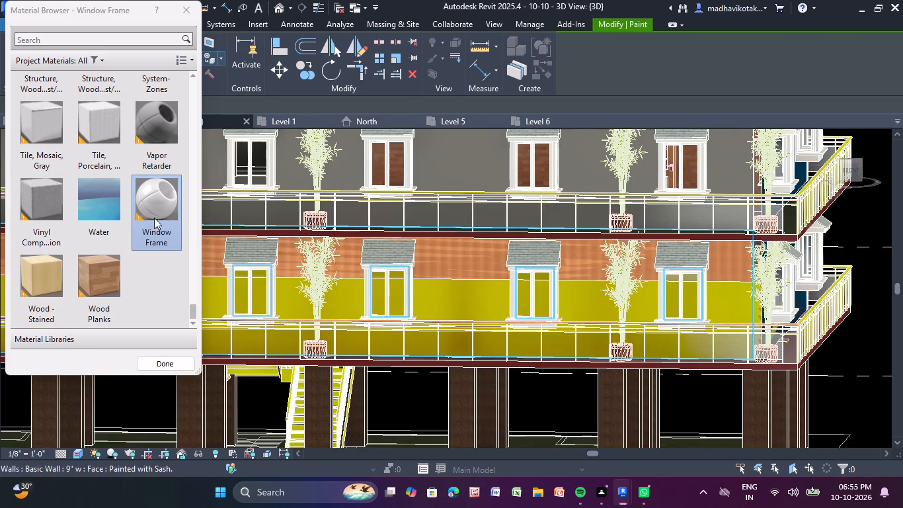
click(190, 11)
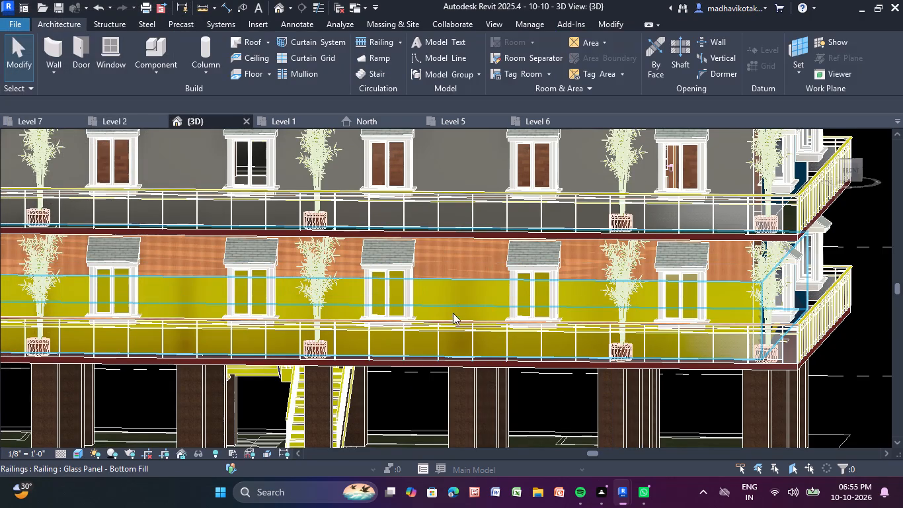
Open the in-place generic model covering the lowest walled storey's front wall for editing.
triple_click(461, 292)
scroll(485, 330, down, 4)
scroll(490, 327, up, 3)
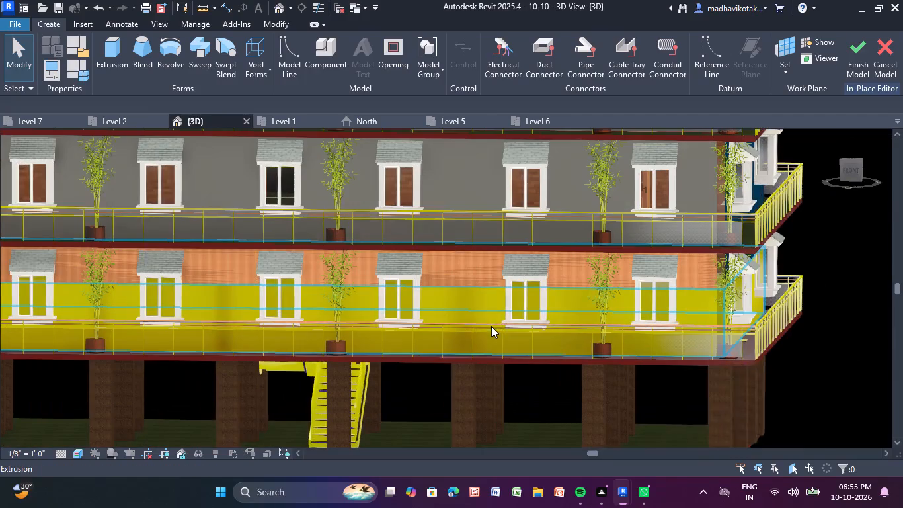
scroll(473, 321, up, 2)
scroll(473, 321, down, 1)
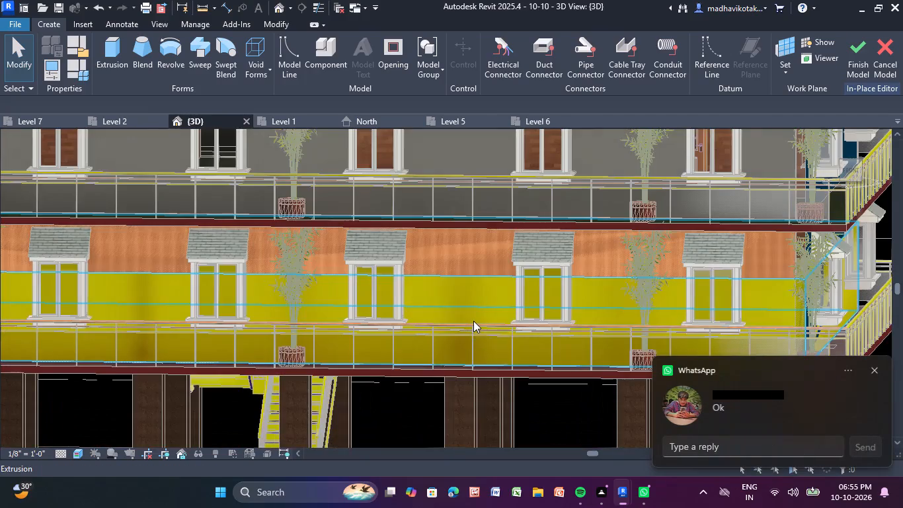
Examine the whole front facade and the roof terrace railing at its corner.
scroll(473, 321, down, 8)
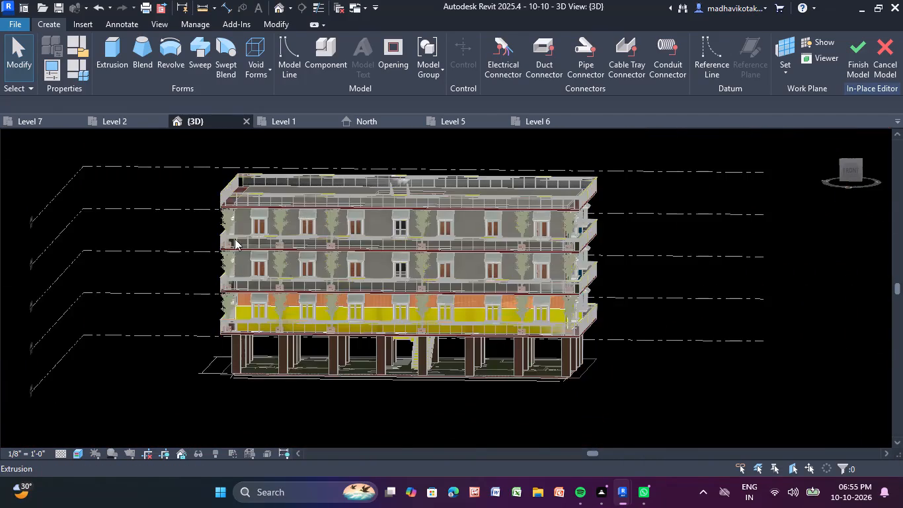
scroll(243, 185, up, 11)
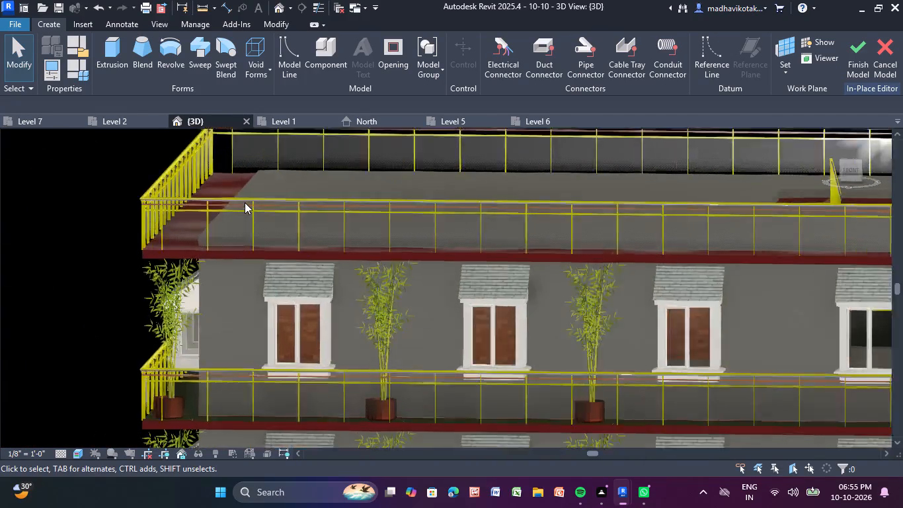
scroll(245, 202, up, 4)
click(250, 197)
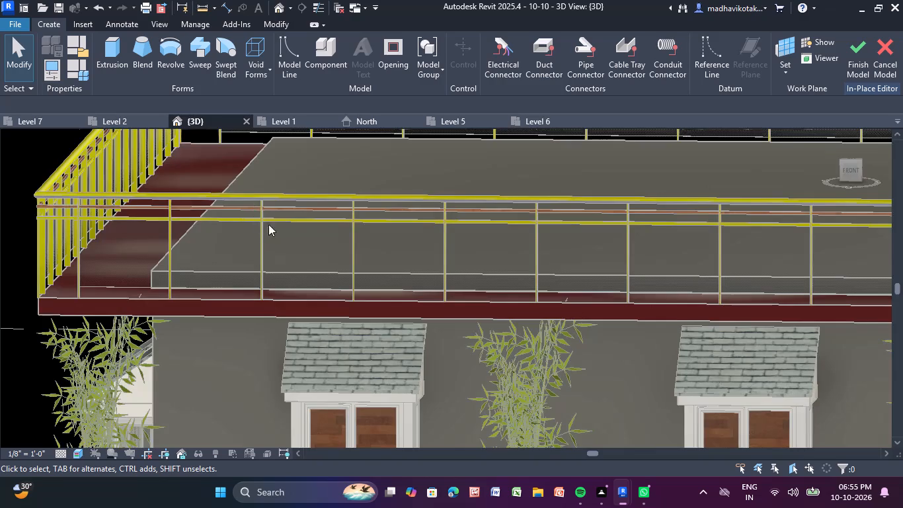
scroll(368, 250, down, 7)
scroll(308, 315, down, 3)
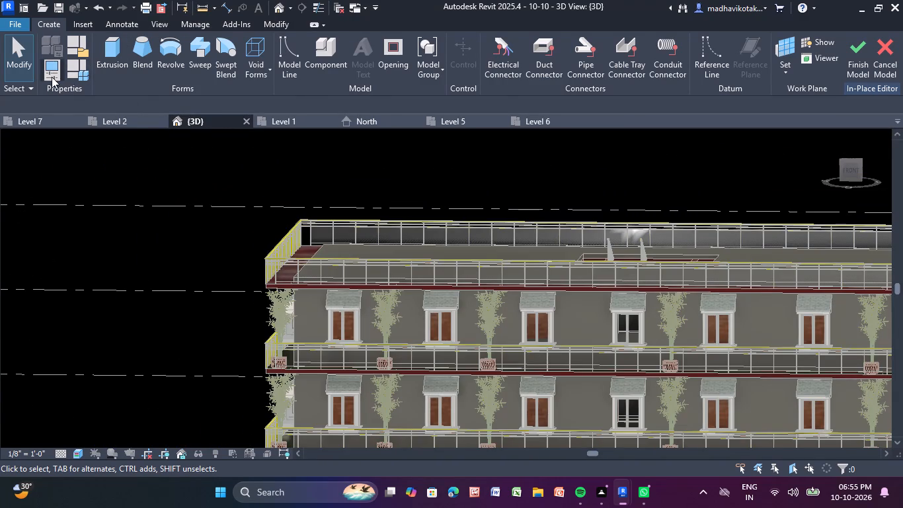
Check the family properties of the in-place generic model against the building in 3D.
click(52, 77)
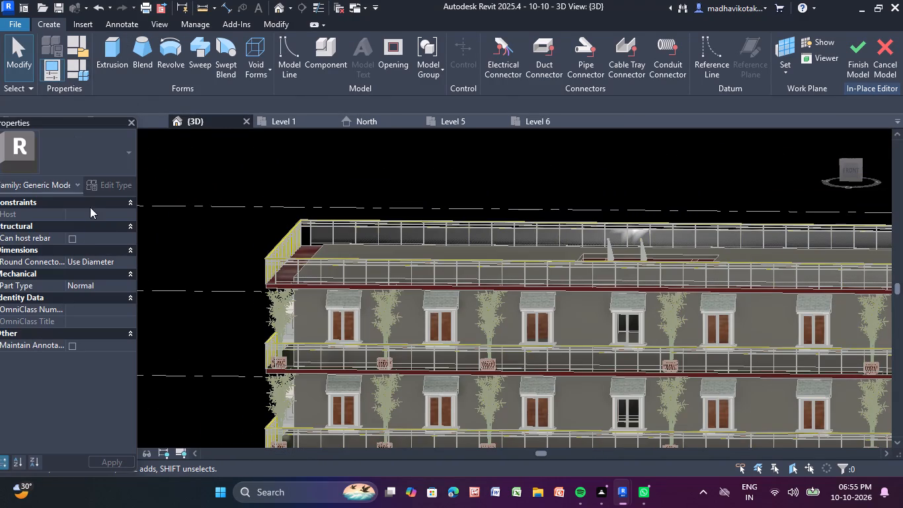
click(205, 194)
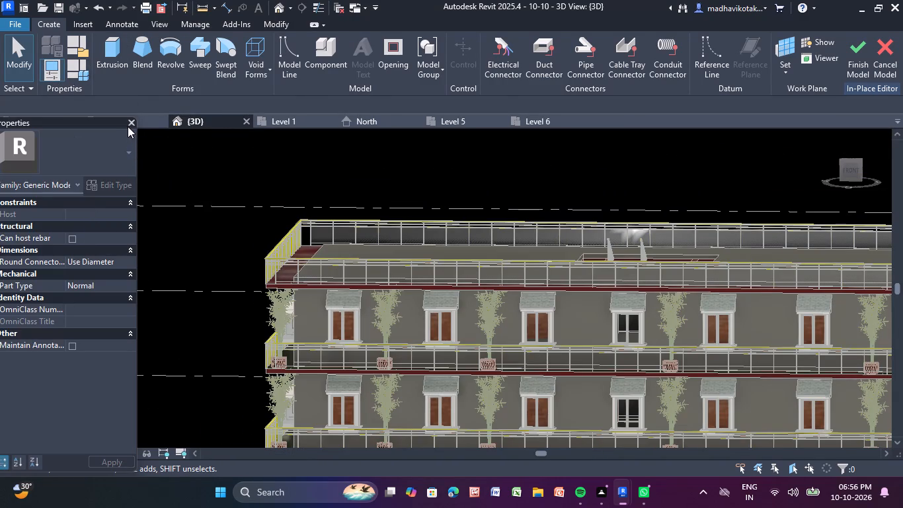
click(132, 124)
scroll(262, 324, down, 3)
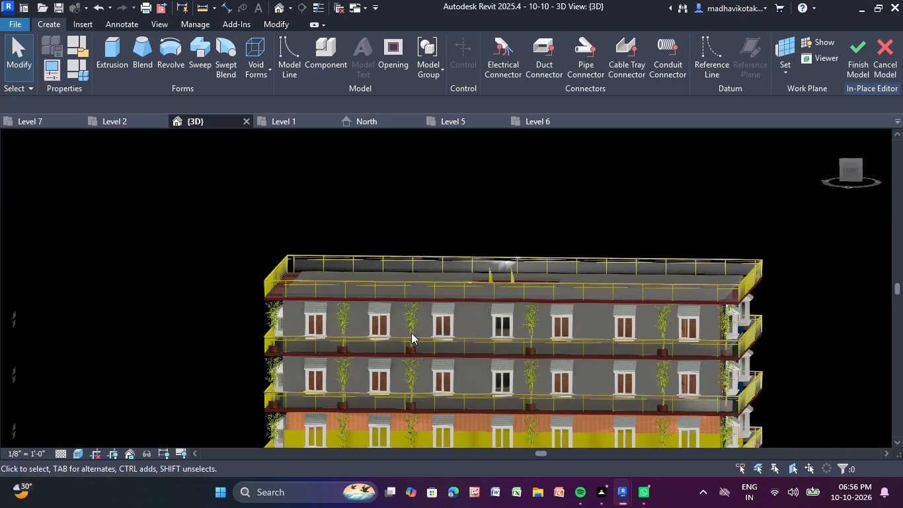
scroll(372, 297, down, 3)
click(52, 71)
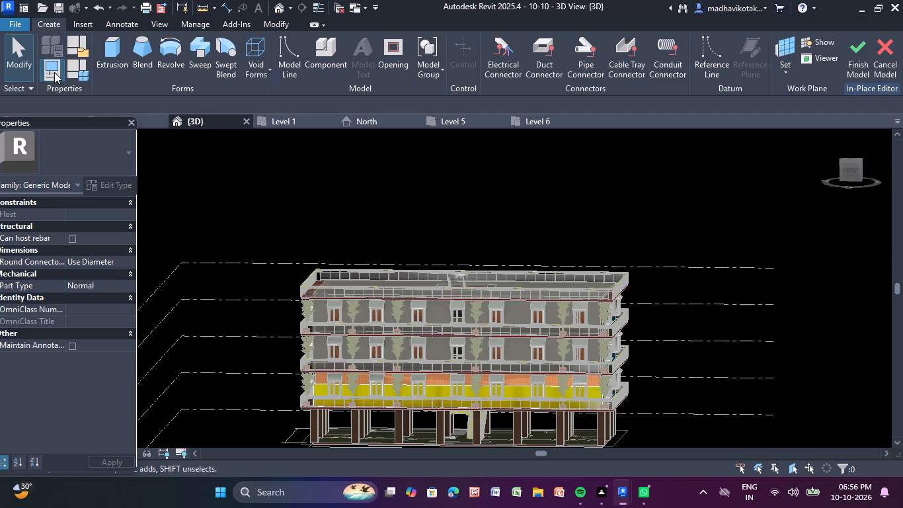
scroll(553, 368, up, 6)
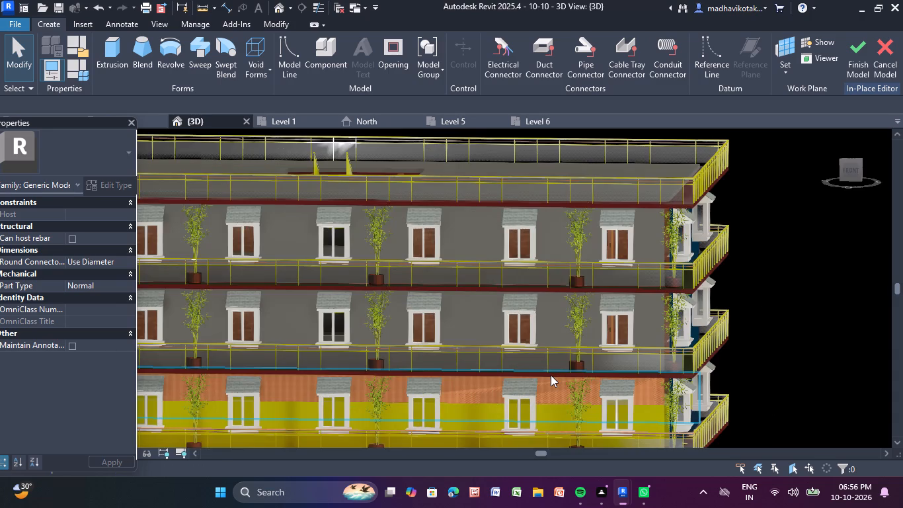
scroll(551, 375, down, 5)
middle_drag(555, 374, 590, 337)
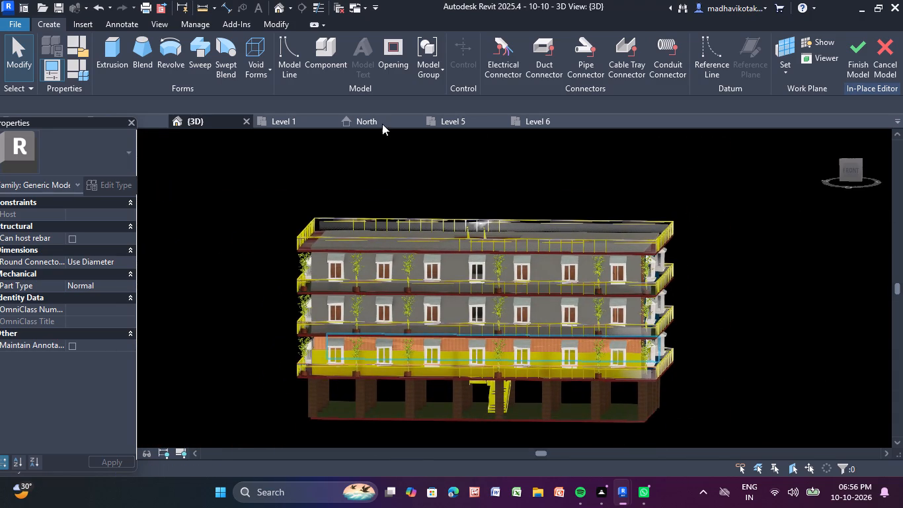
scroll(442, 235, up, 5)
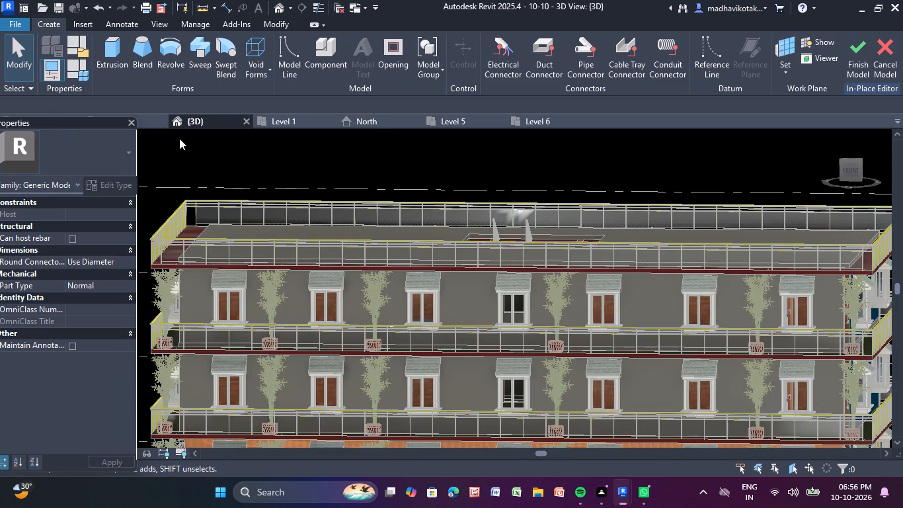
click(134, 126)
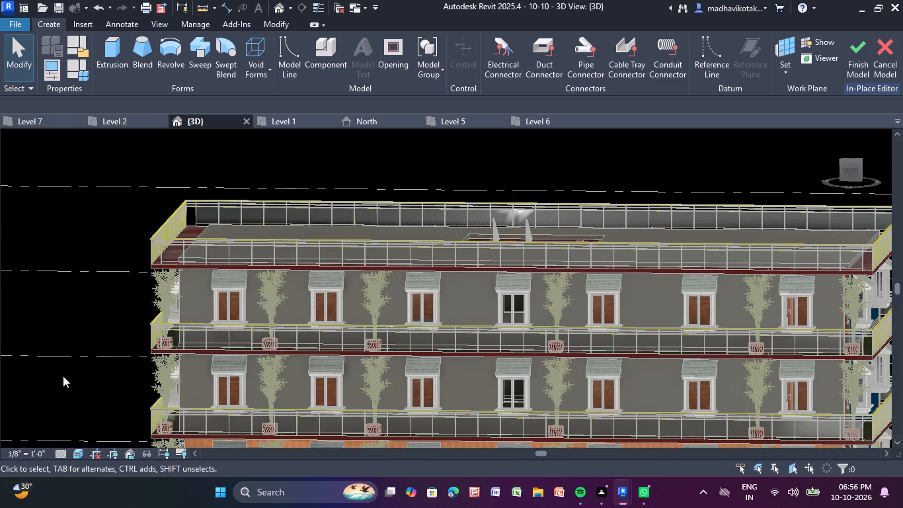
Switch the 3D view's visual style to Shaded.
click(58, 453)
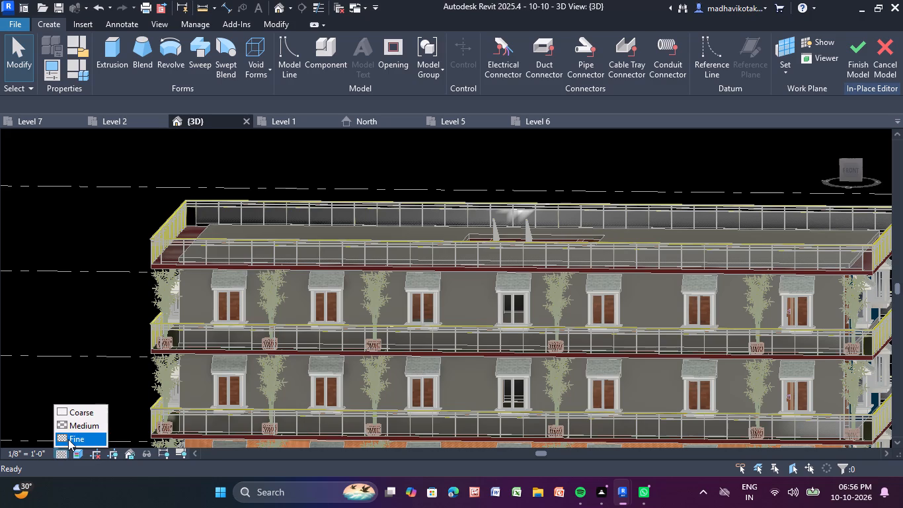
click(77, 453)
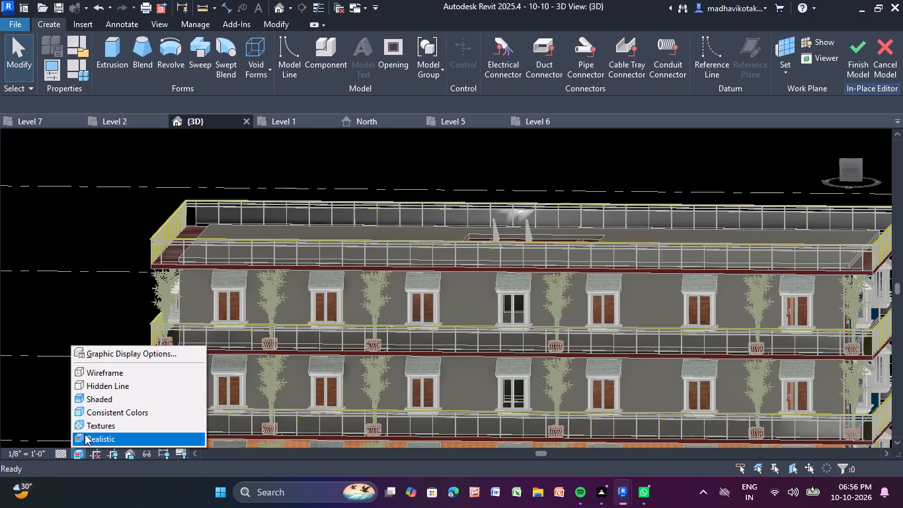
click(109, 402)
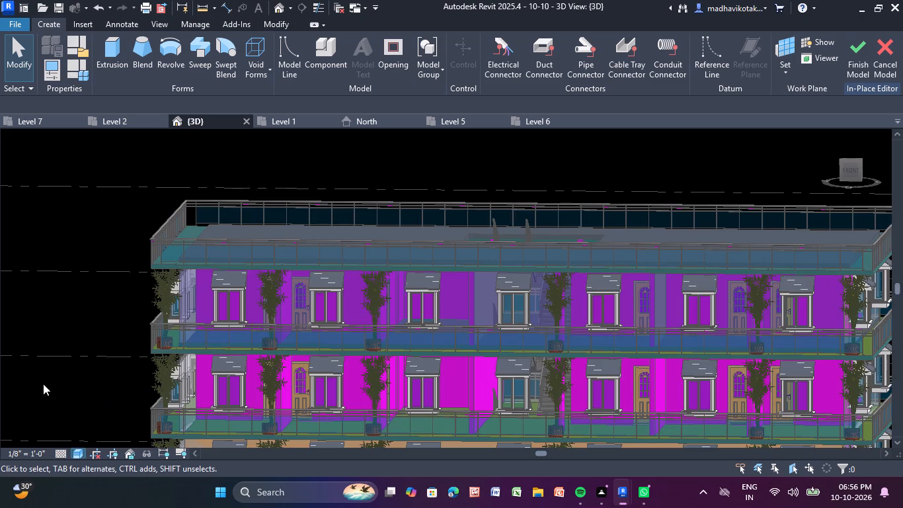
click(33, 378)
Examine the shaded building from the front, sides and back to compare the wall colours of each storey.
scroll(33, 378, down, 4)
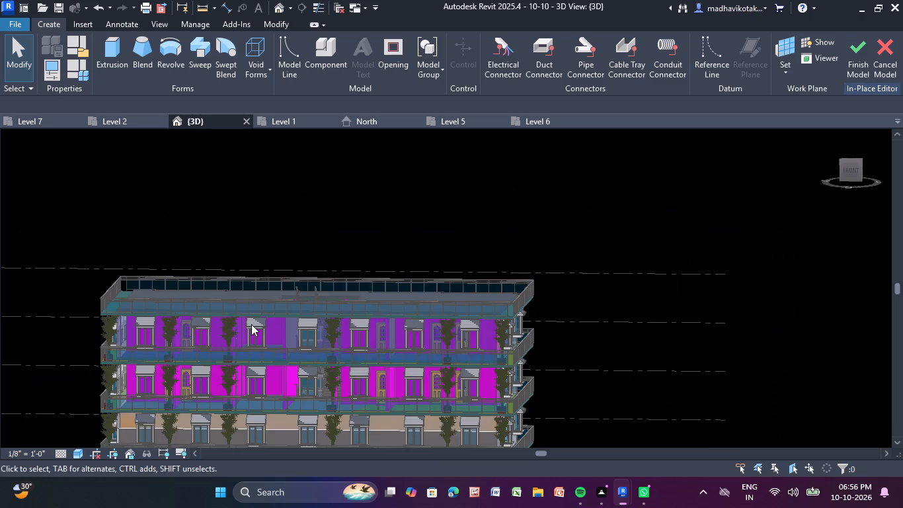
middle_drag(251, 324, 338, 241)
scroll(338, 241, down, 1)
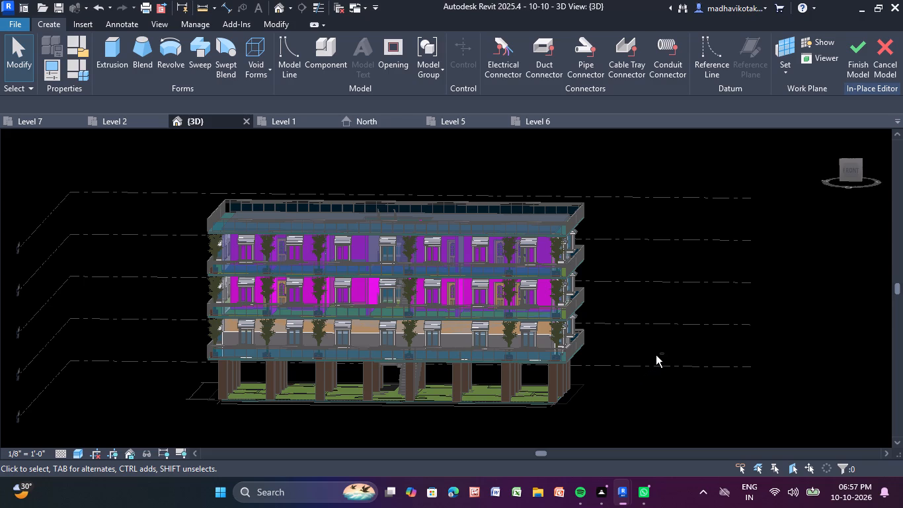
shift+middle_drag(656, 355, 492, 372)
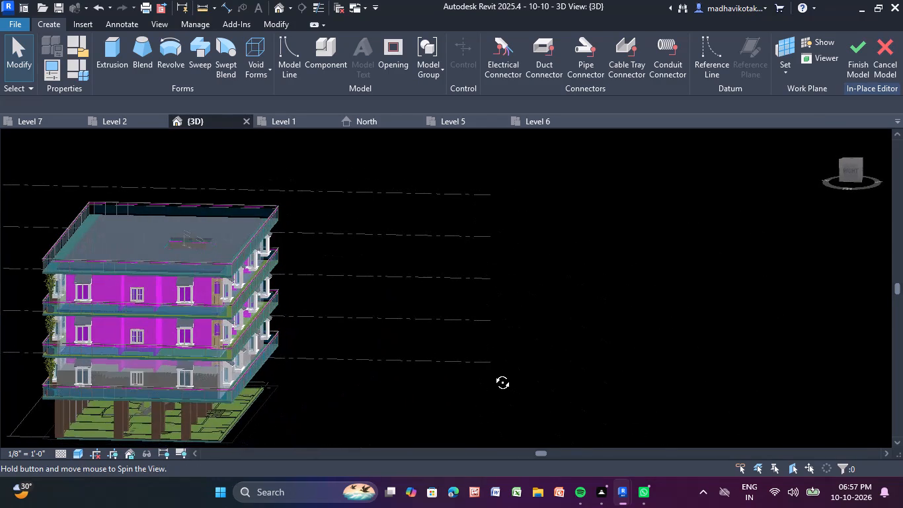
shift+middle_drag(492, 372, 388, 373)
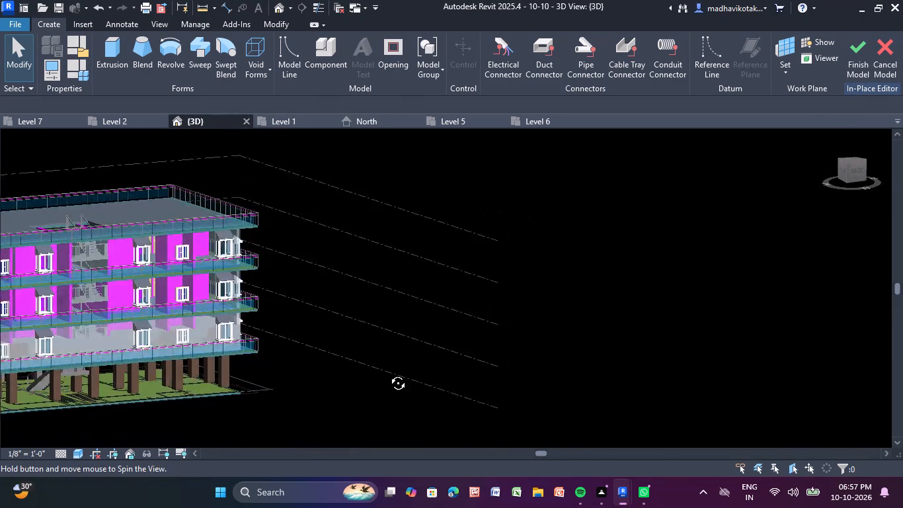
shift+middle_drag(388, 373, 348, 353)
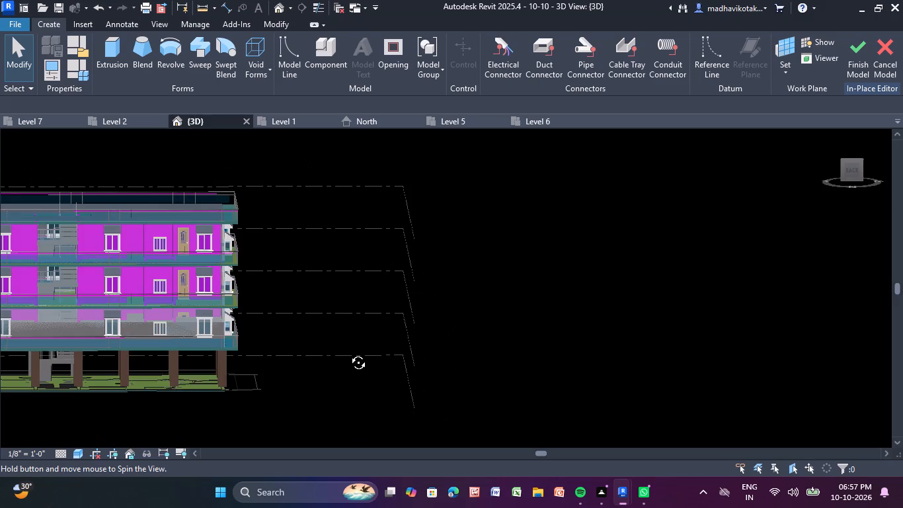
shift+middle_drag(348, 353, 327, 359)
middle_drag(388, 323, 608, 326)
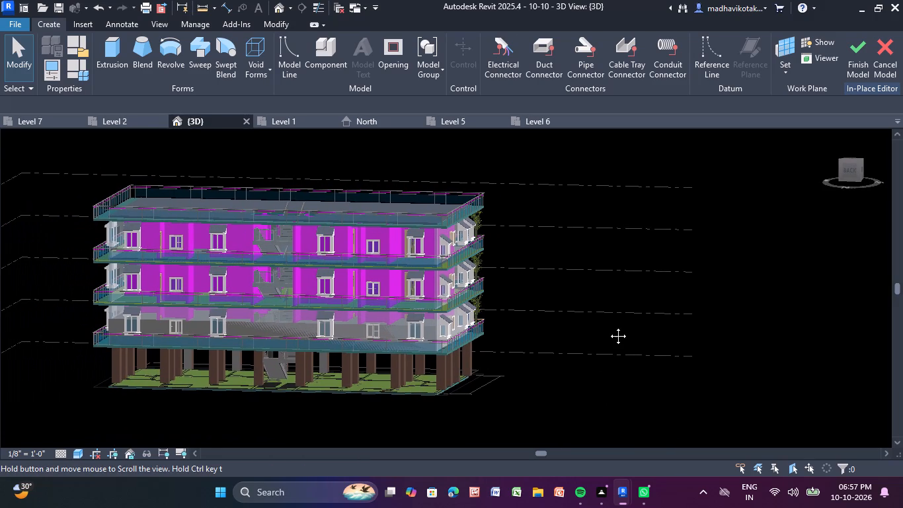
middle_drag(608, 326, 609, 326)
shift+middle_drag(609, 326, 452, 347)
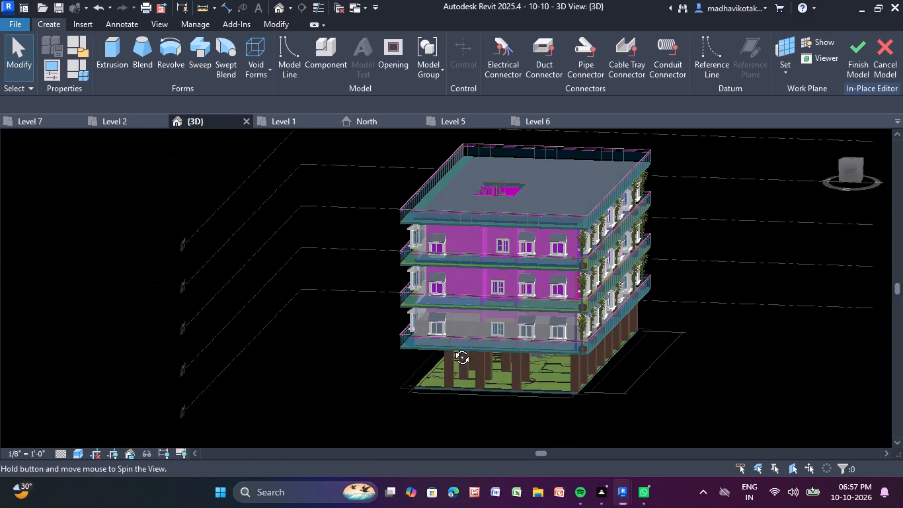
shift+middle_drag(452, 347, 492, 346)
shift+middle_drag(635, 334, 550, 351)
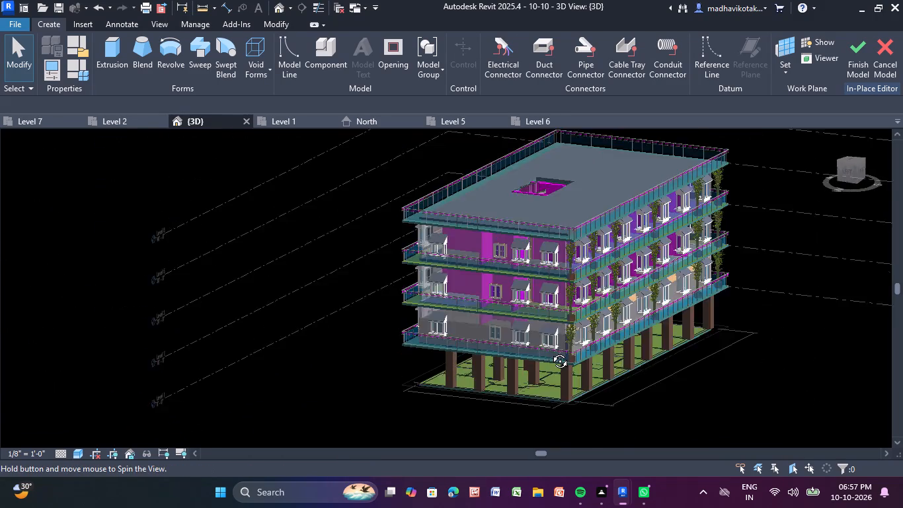
shift+middle_drag(550, 351, 423, 304)
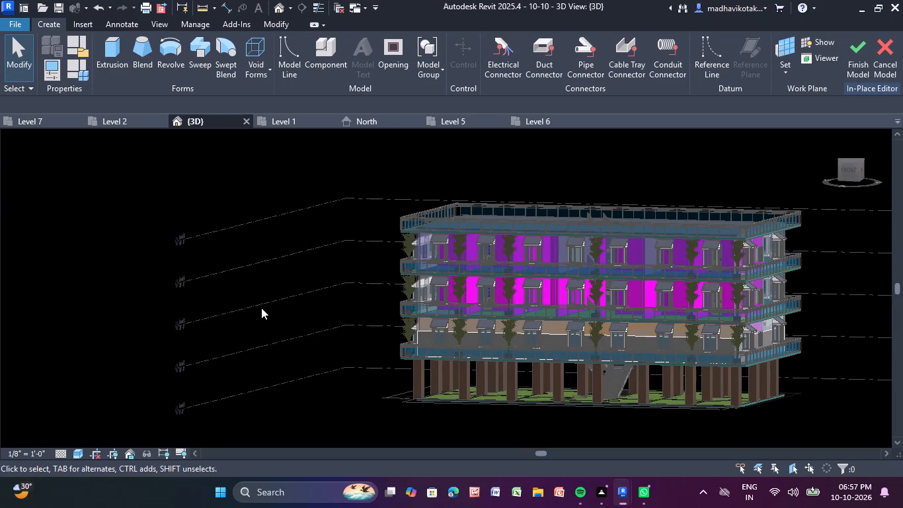
scroll(132, 266, down, 1)
middle_drag(132, 266, 28, 267)
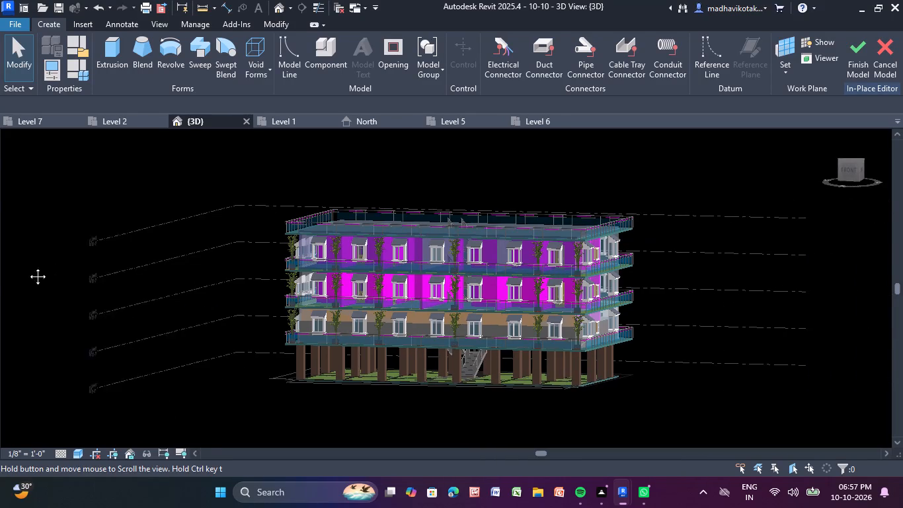
middle_drag(28, 267, 0, 273)
scroll(569, 408, up, 3)
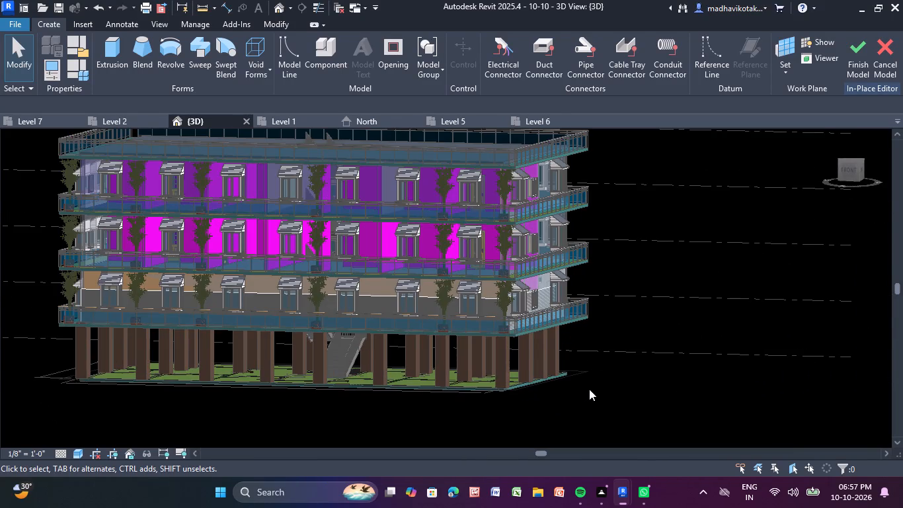
scroll(592, 388, down, 2)
middle_drag(592, 388, 639, 390)
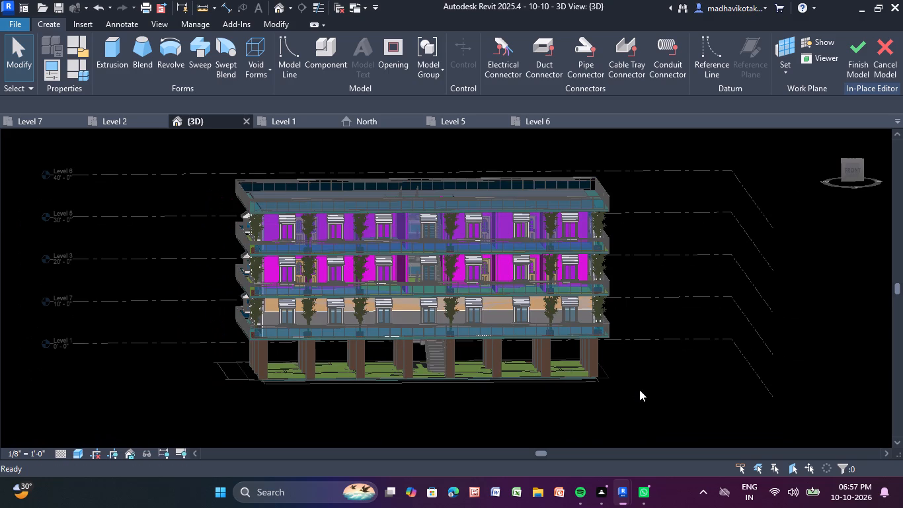
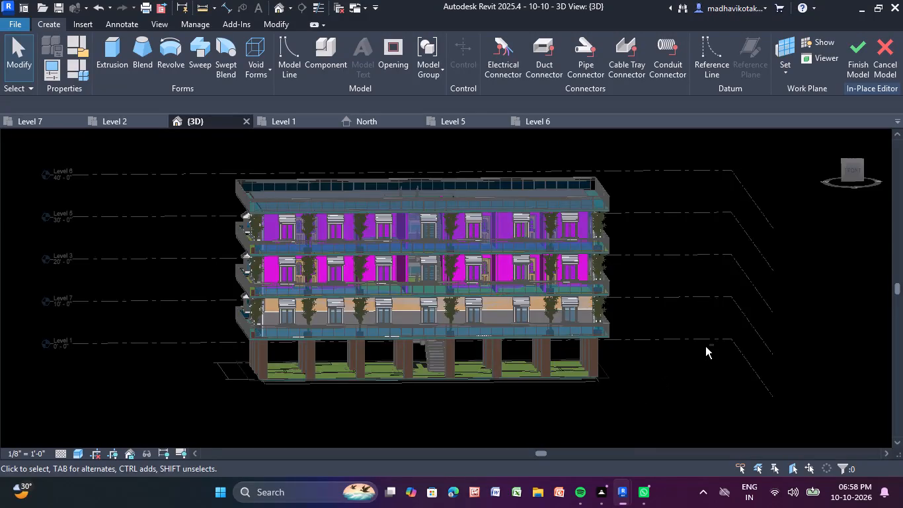
Display the Properties palette and the Project Browser alongside the 3D view of the building.
shift+middle_drag(705, 347, 633, 362)
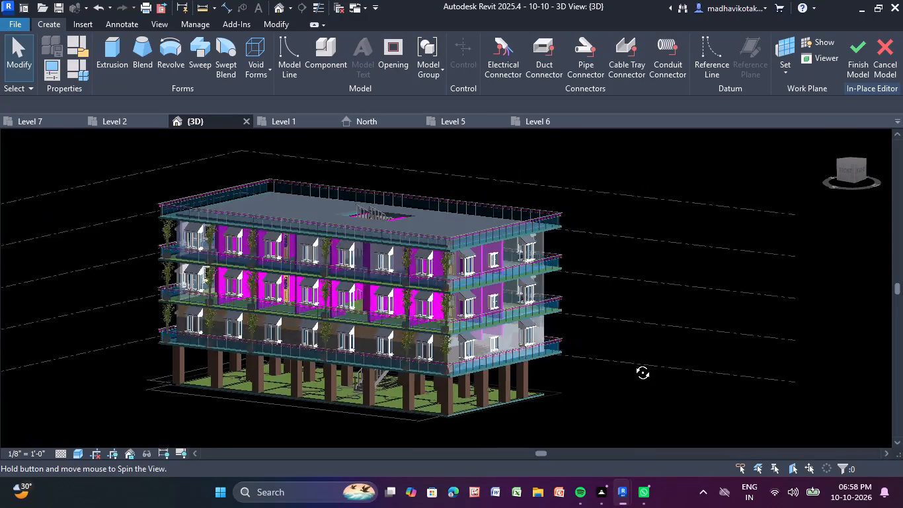
shift+middle_drag(633, 362, 671, 346)
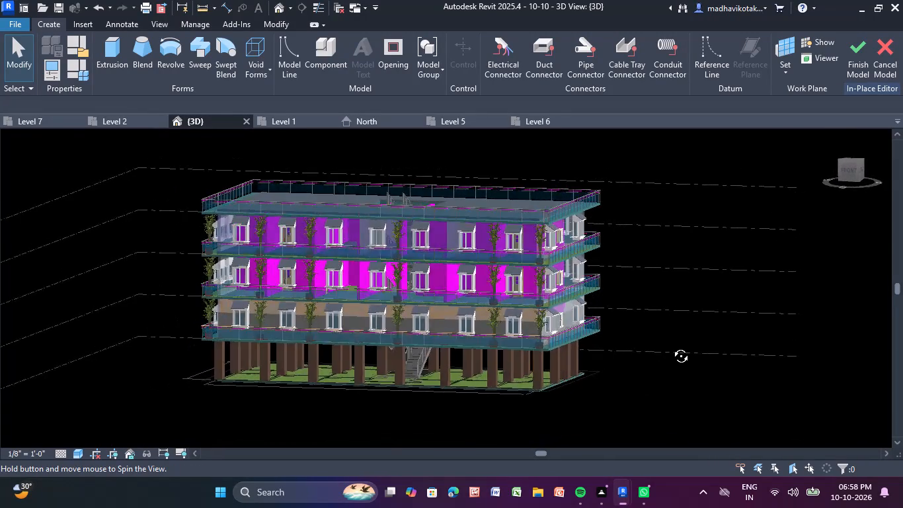
shift+middle_drag(671, 346, 672, 344)
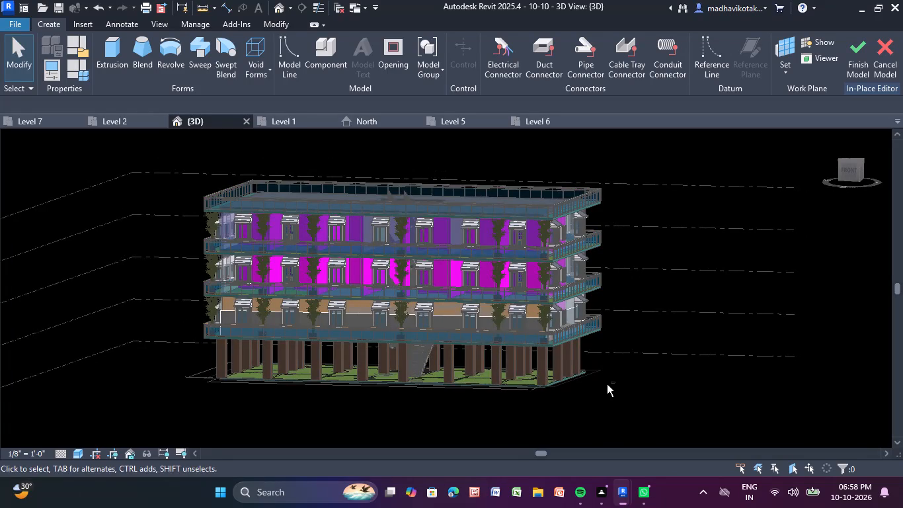
shift+middle_drag(607, 384, 619, 378)
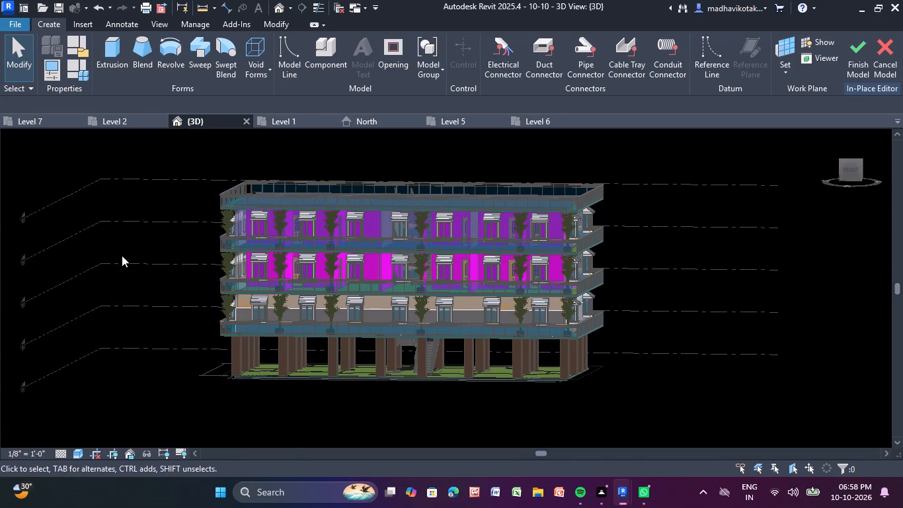
right_click(123, 244)
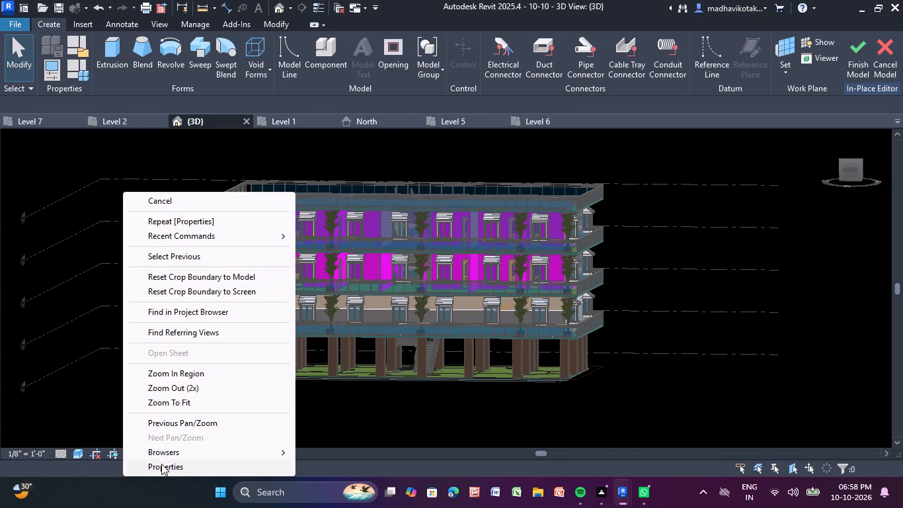
click(161, 464)
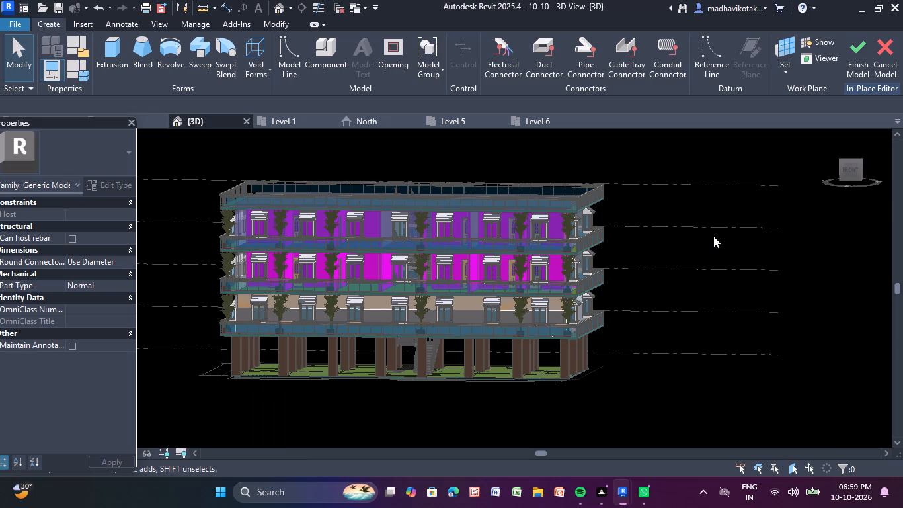
scroll(648, 305, down, 1)
middle_drag(633, 325, 642, 336)
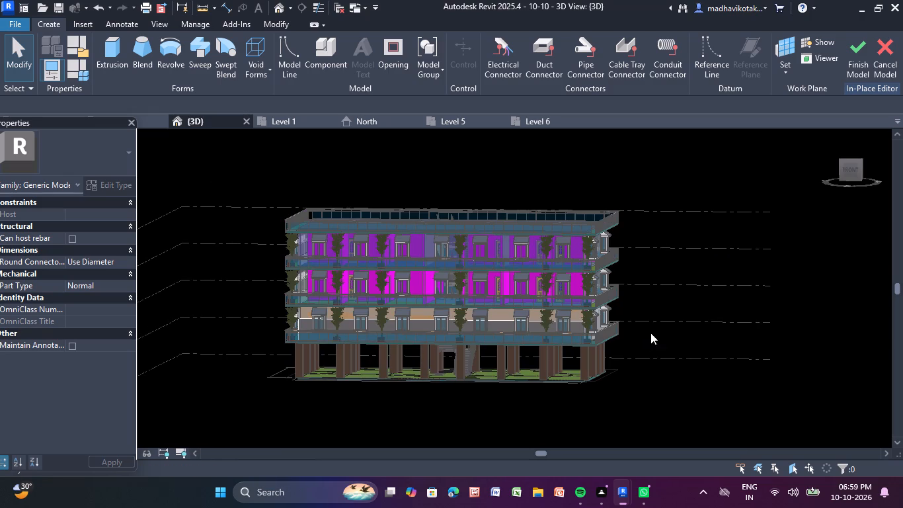
right_click(750, 282)
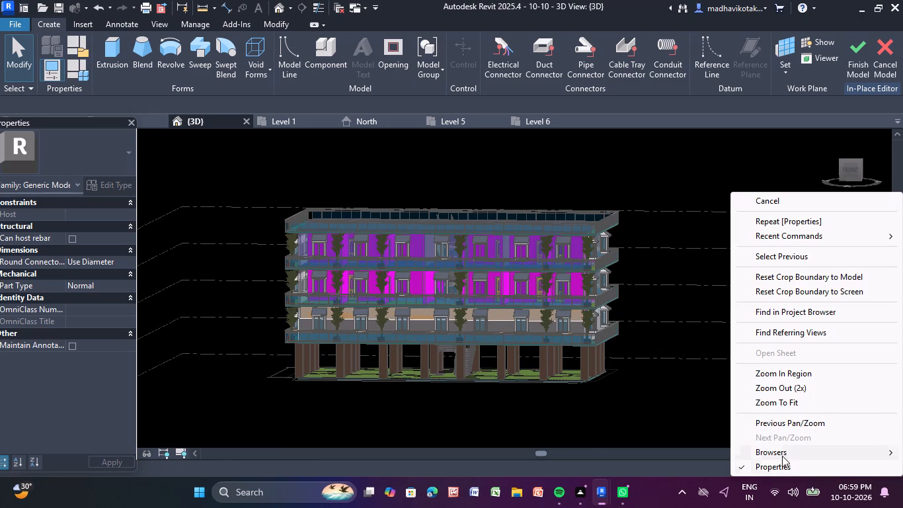
click(693, 457)
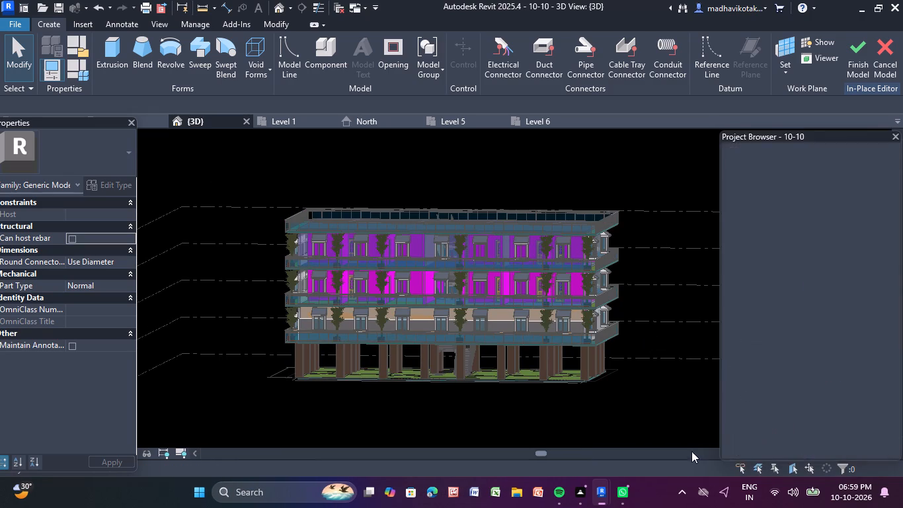
Finish the in-place generic model to return to the project, and dismiss the chat notification.
click(860, 52)
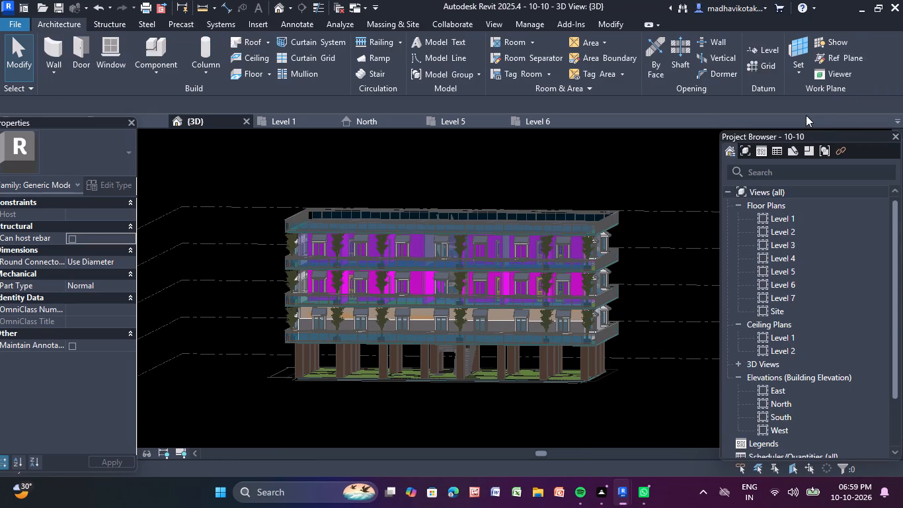
click(558, 135)
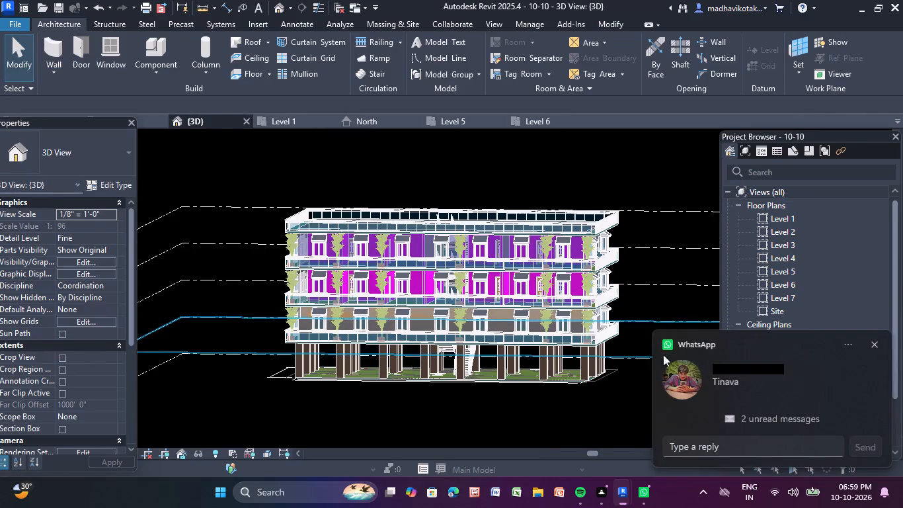
click(871, 347)
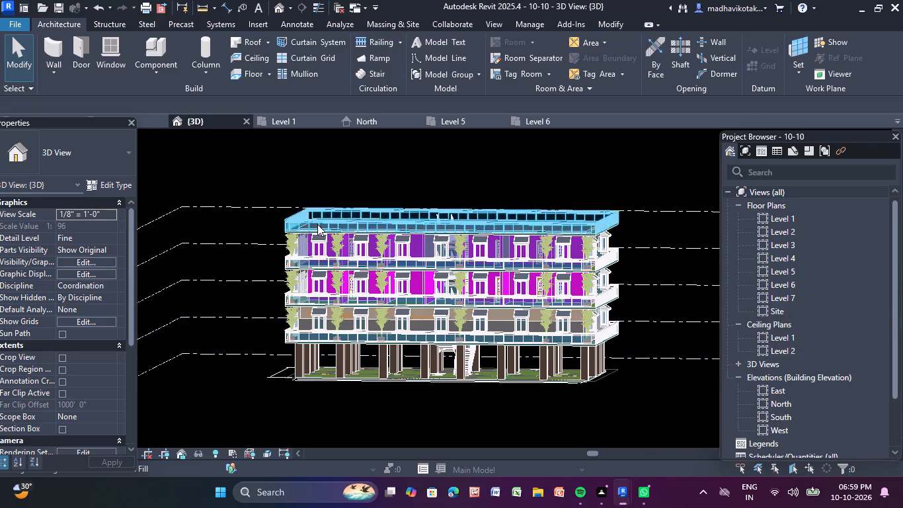
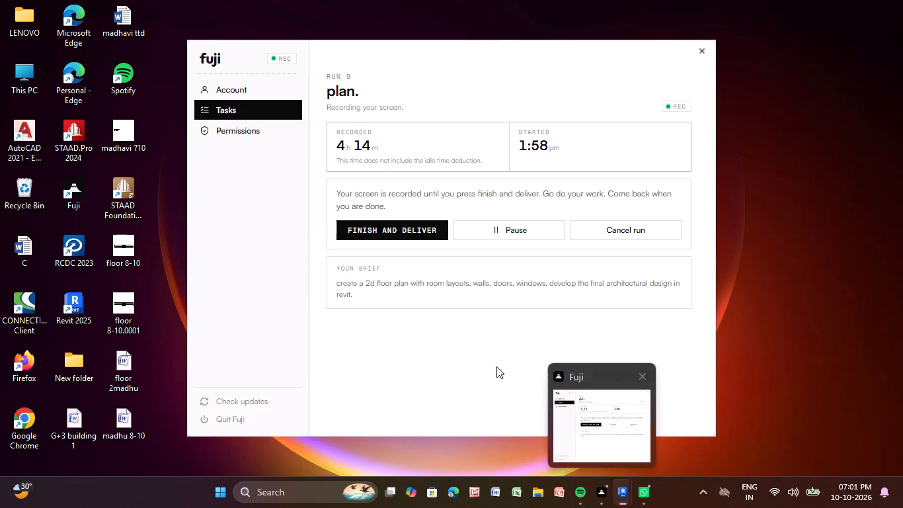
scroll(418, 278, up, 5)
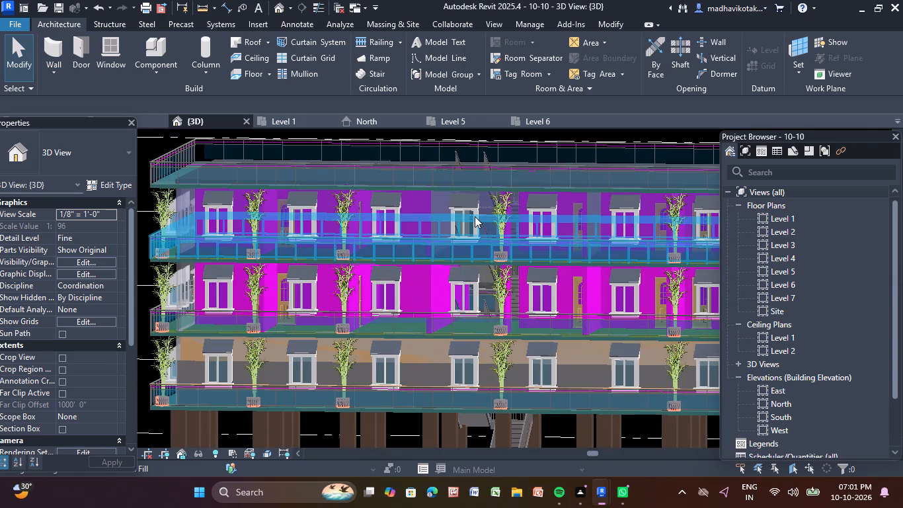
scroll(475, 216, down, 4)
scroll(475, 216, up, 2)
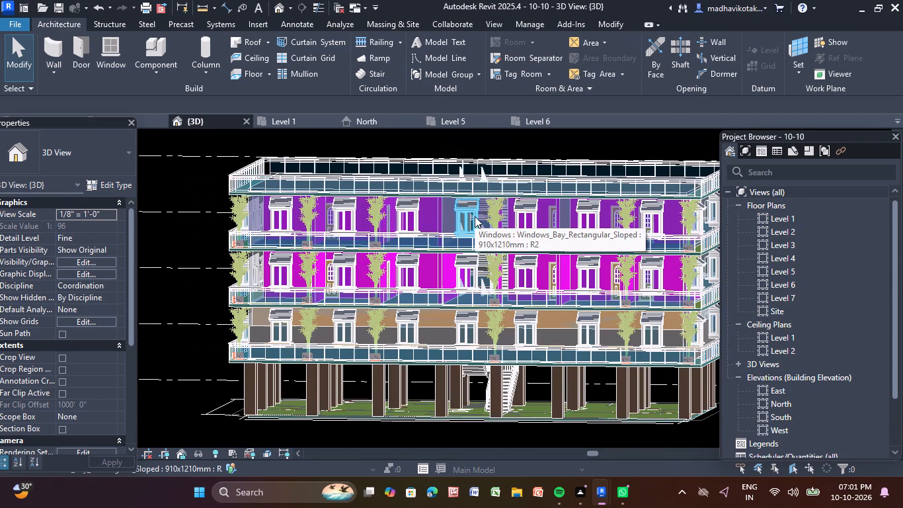
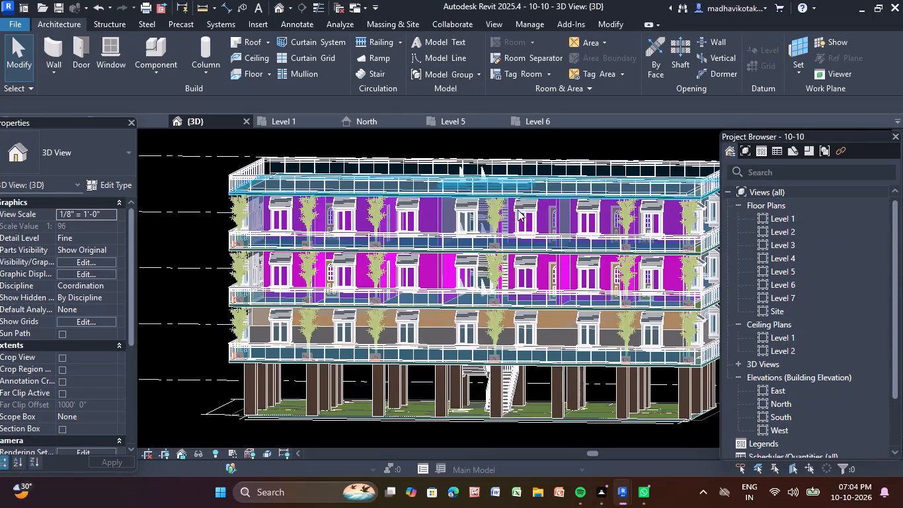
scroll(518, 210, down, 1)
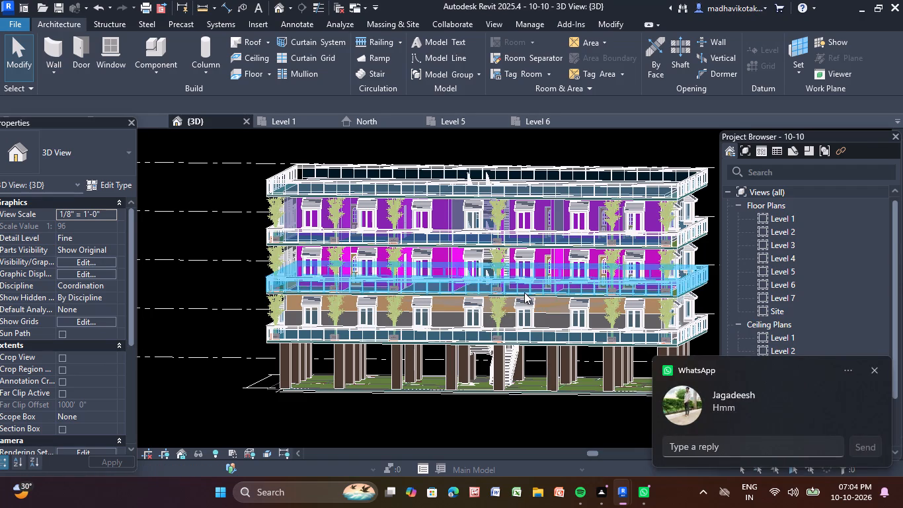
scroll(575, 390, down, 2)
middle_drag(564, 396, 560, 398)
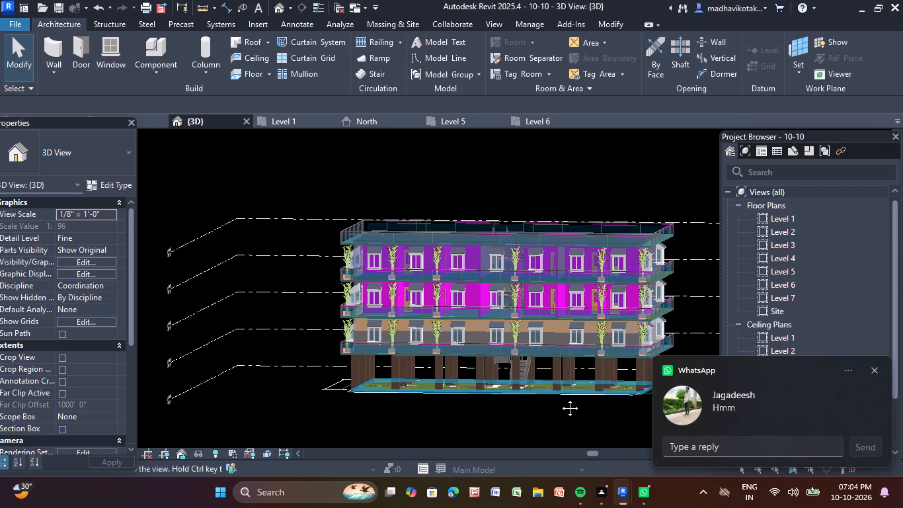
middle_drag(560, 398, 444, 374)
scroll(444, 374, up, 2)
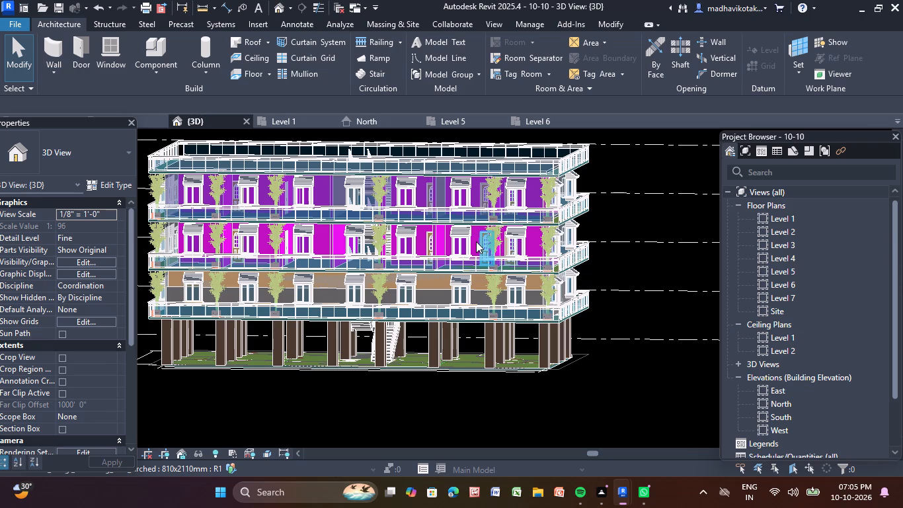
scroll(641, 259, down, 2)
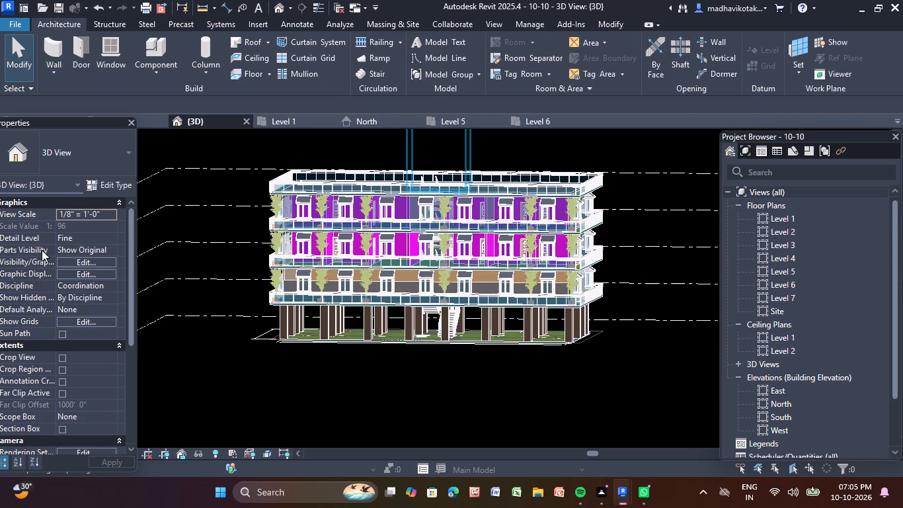
Save the project as 10-10.rvt in the Downloads folder using the Project Files format.
click(13, 21)
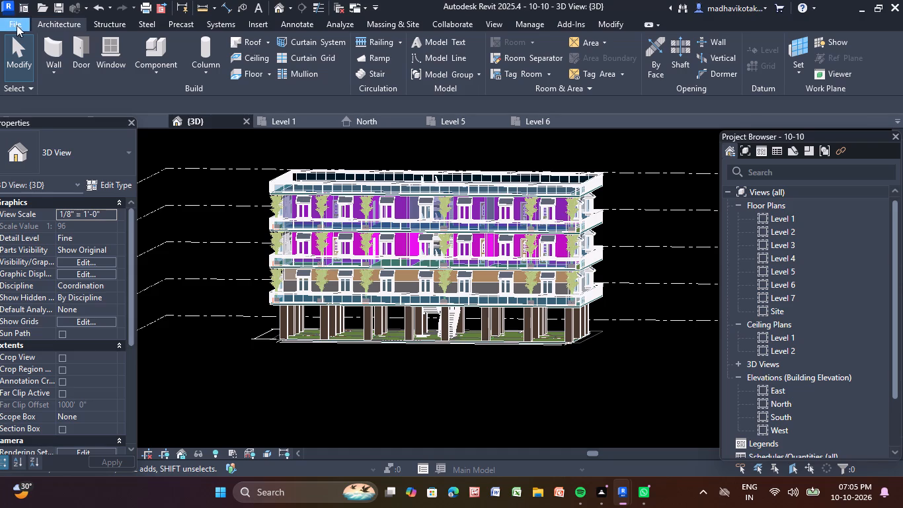
click(57, 183)
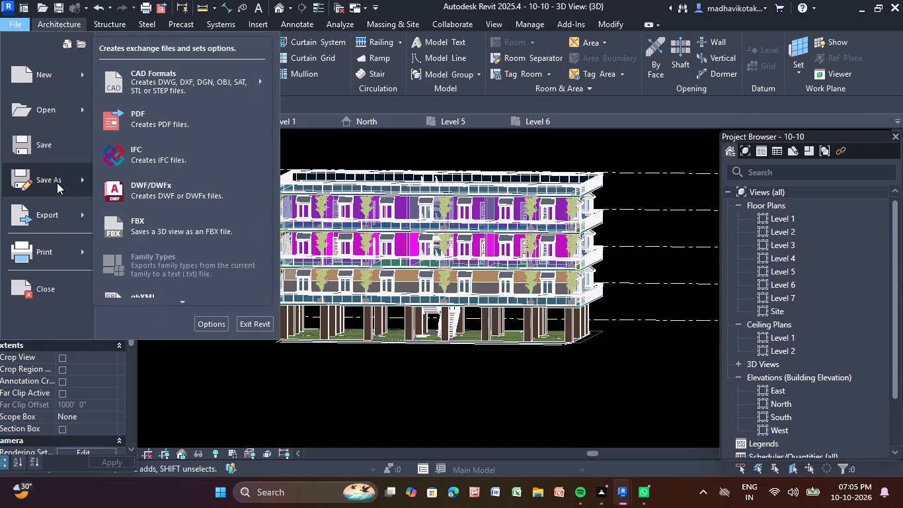
click(201, 144)
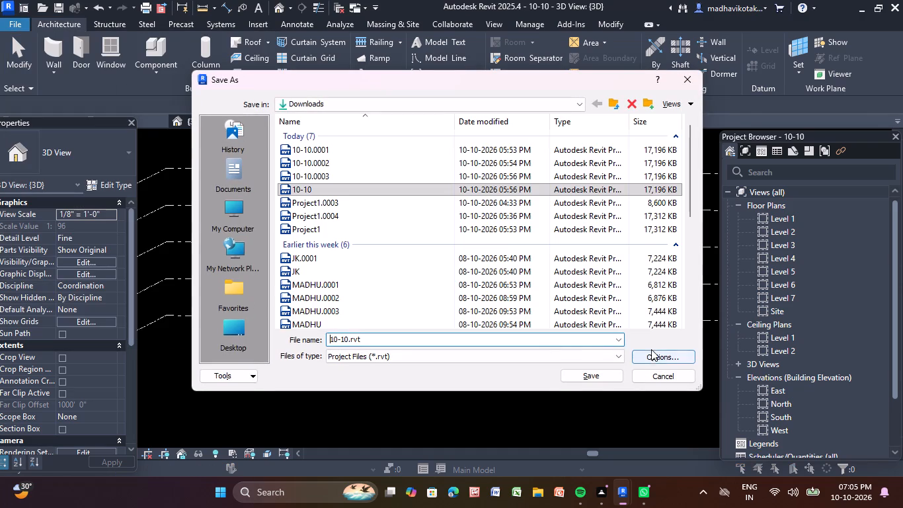
click(601, 374)
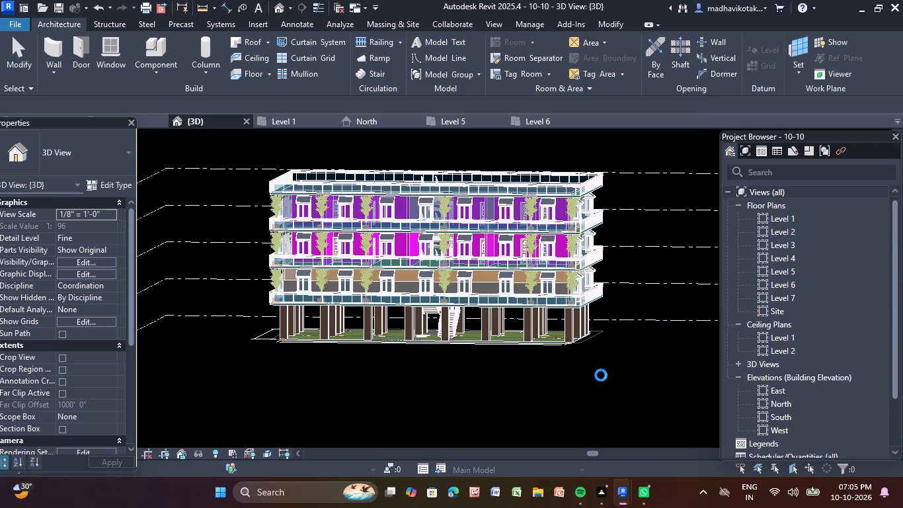
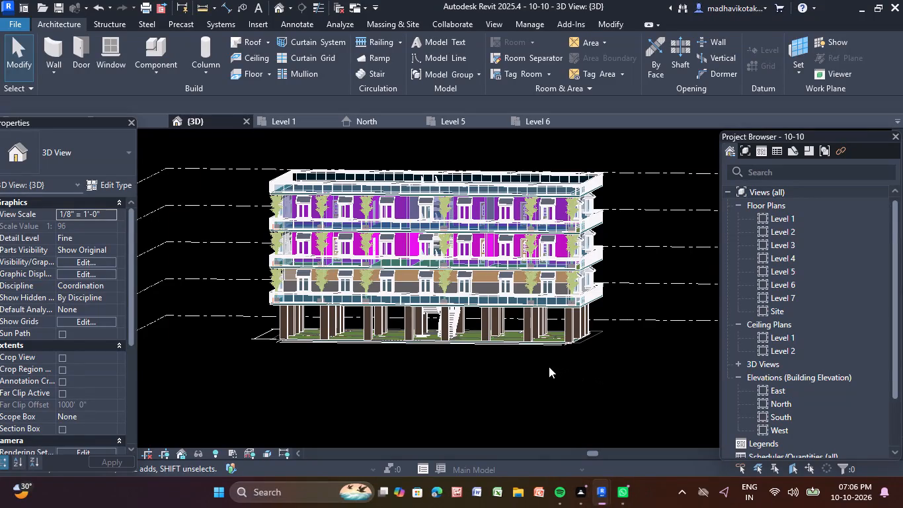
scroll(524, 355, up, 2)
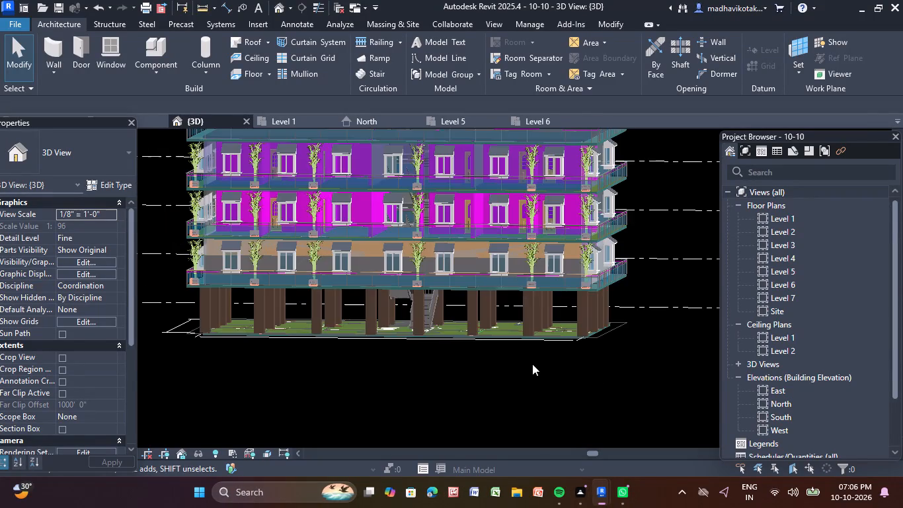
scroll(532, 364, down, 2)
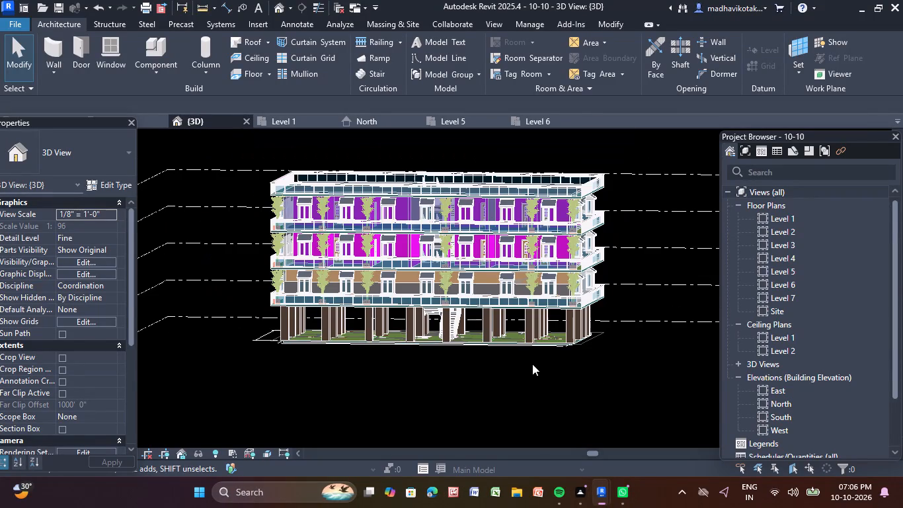
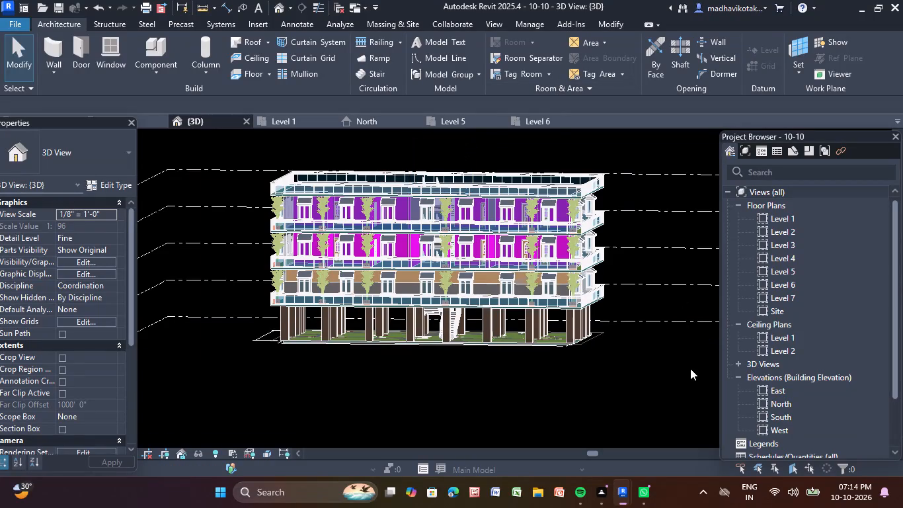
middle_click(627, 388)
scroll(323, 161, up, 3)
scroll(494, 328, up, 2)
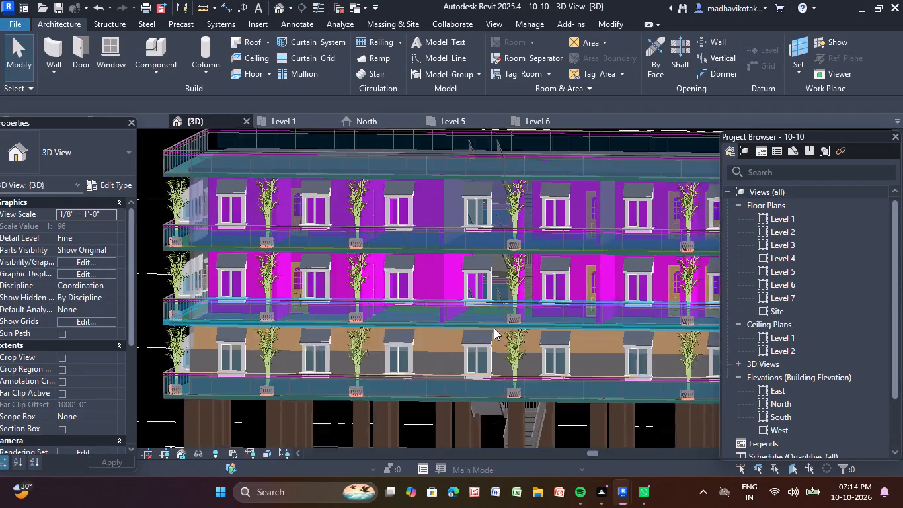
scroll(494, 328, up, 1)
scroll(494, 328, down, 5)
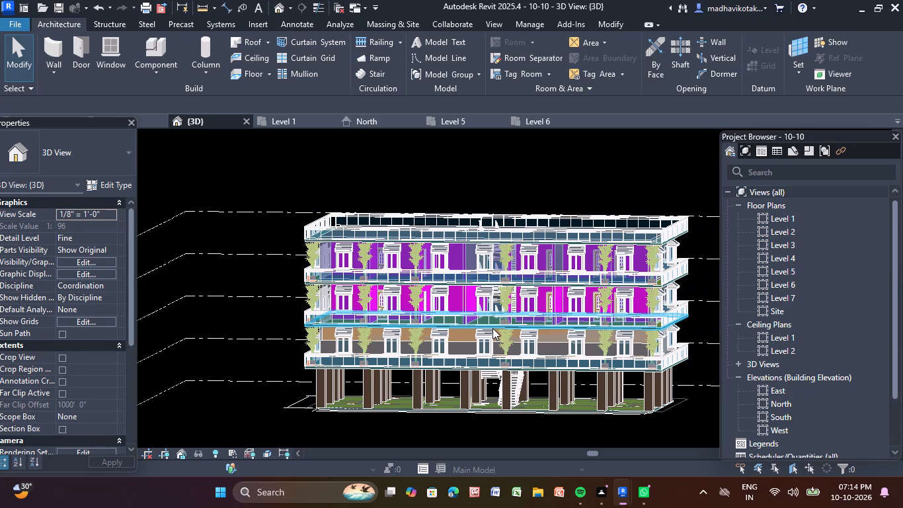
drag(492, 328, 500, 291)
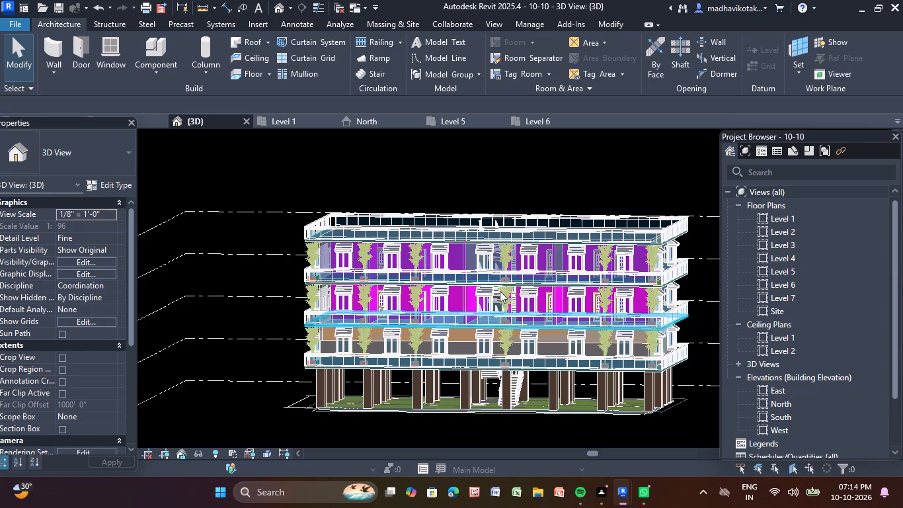
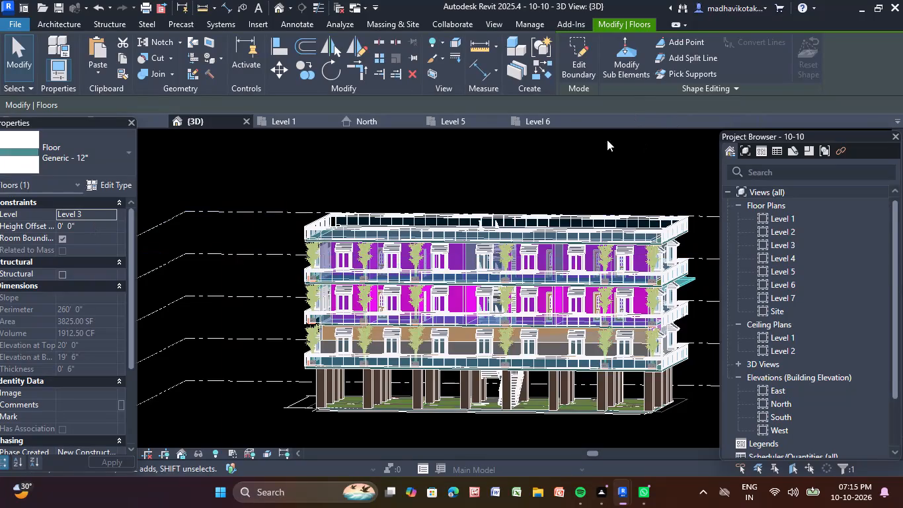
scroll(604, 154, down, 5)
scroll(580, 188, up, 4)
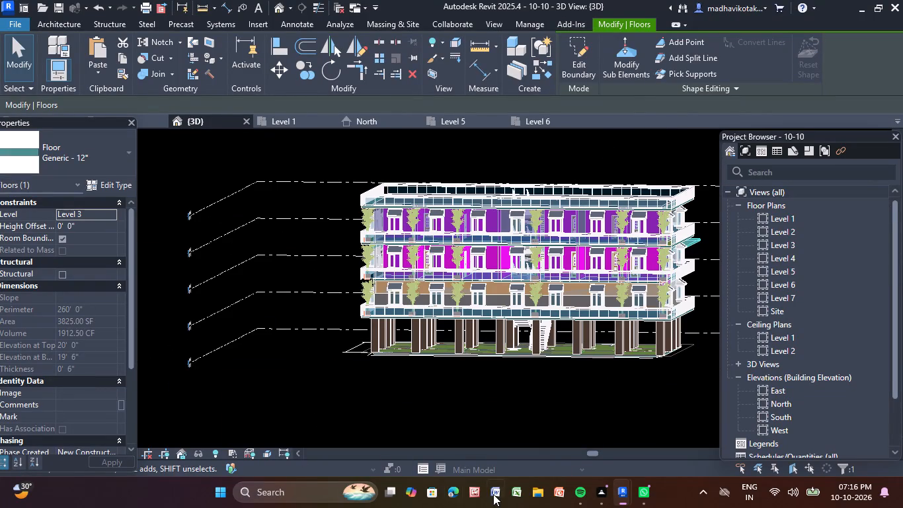
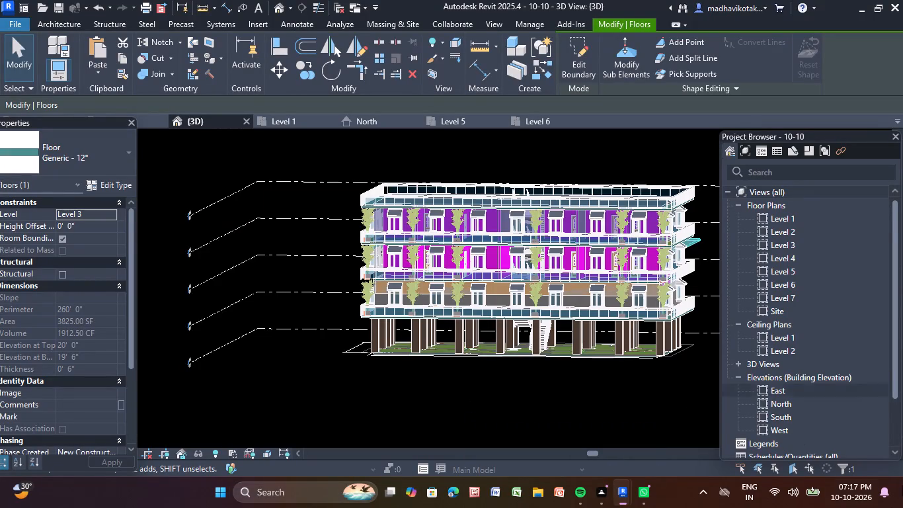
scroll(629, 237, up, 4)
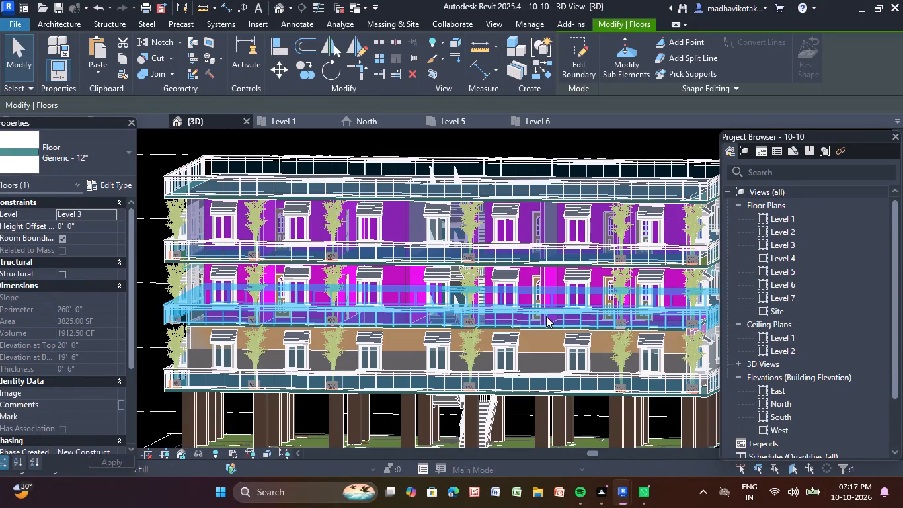